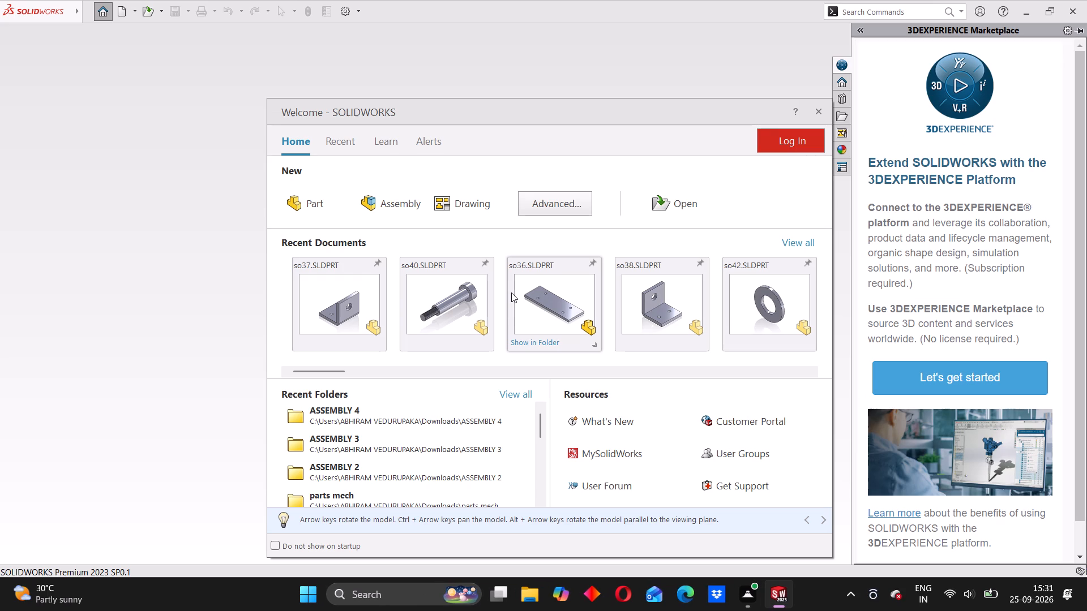
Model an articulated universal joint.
Create a new part document.
scroll(506, 295, up, 1)
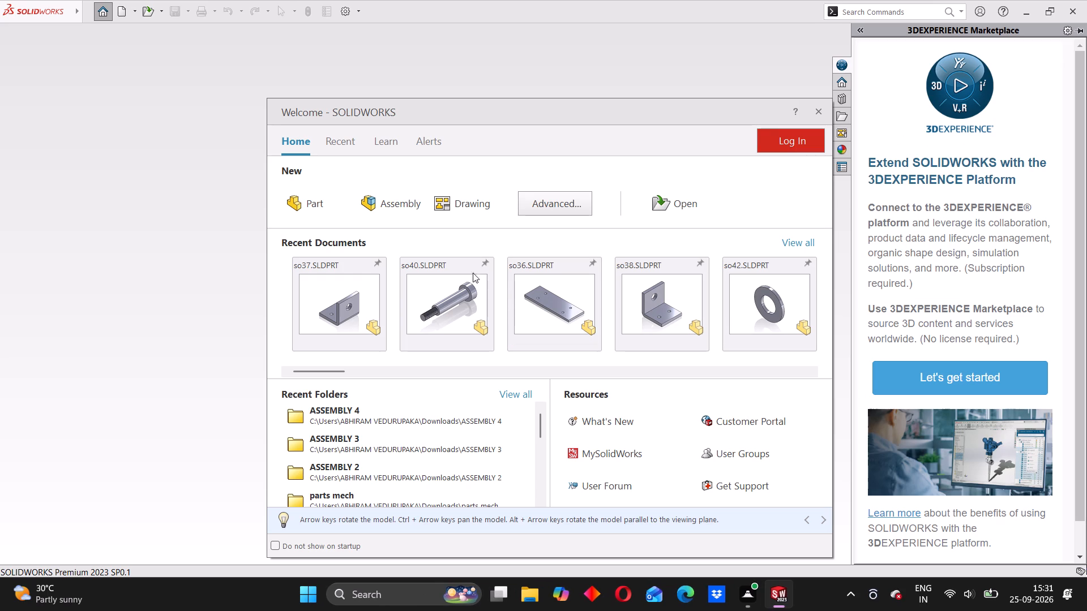
drag(312, 219, 309, 205)
click(309, 205)
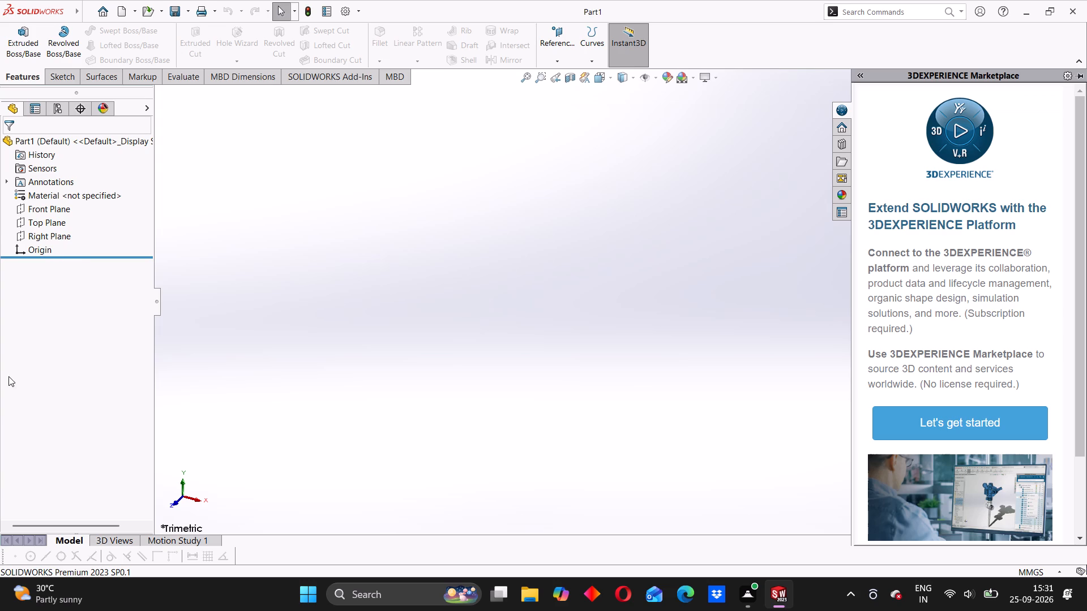
Open a new sketch on the Front Plane of the part.
click(50, 208)
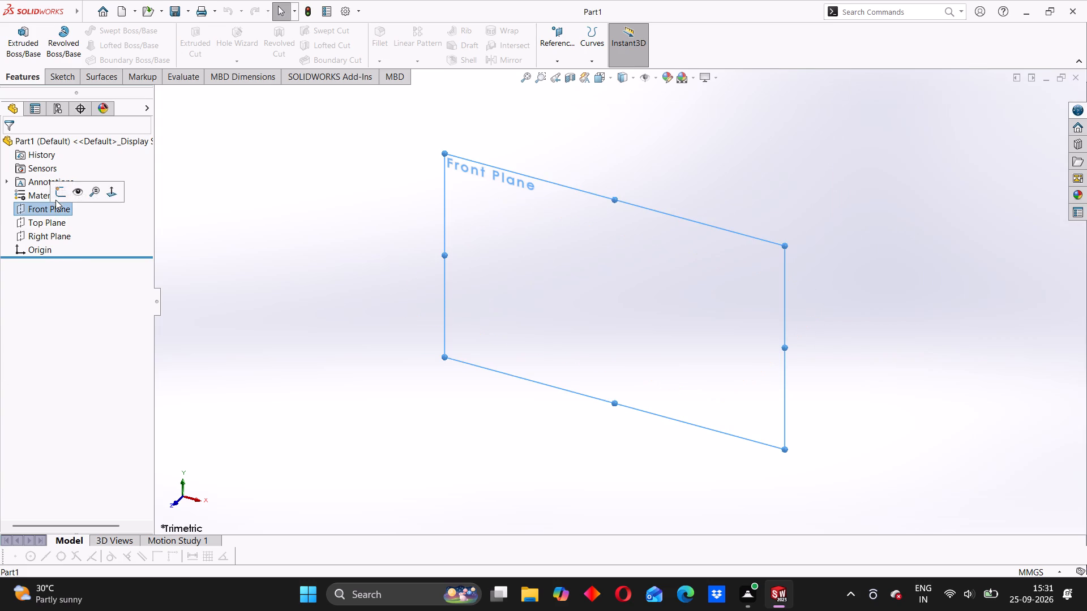
click(58, 196)
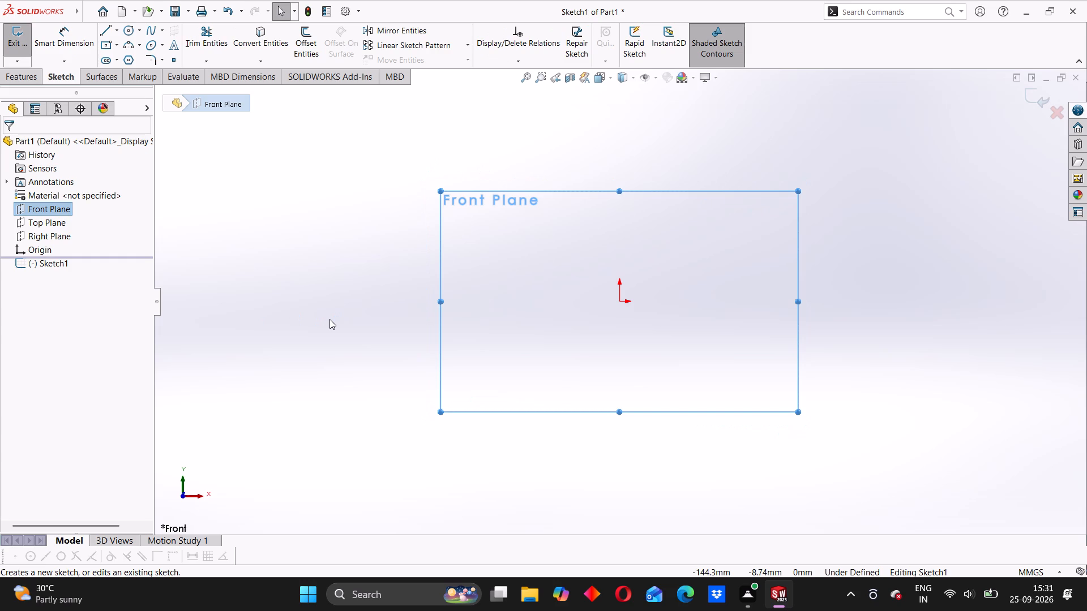
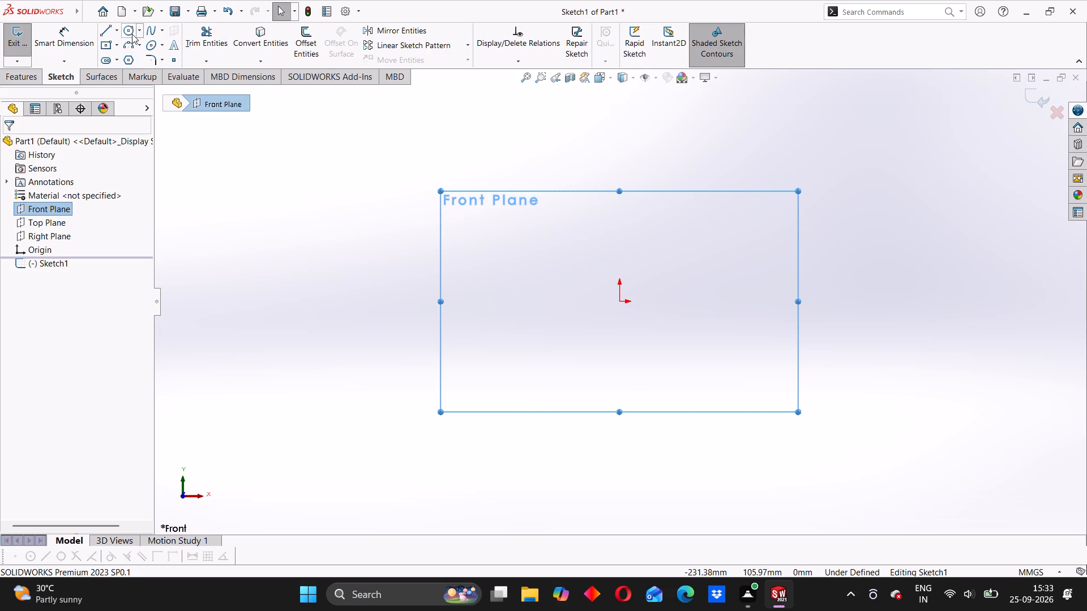
Sketch a center rectangle on the origin, about 142 mm wide.
click(106, 45)
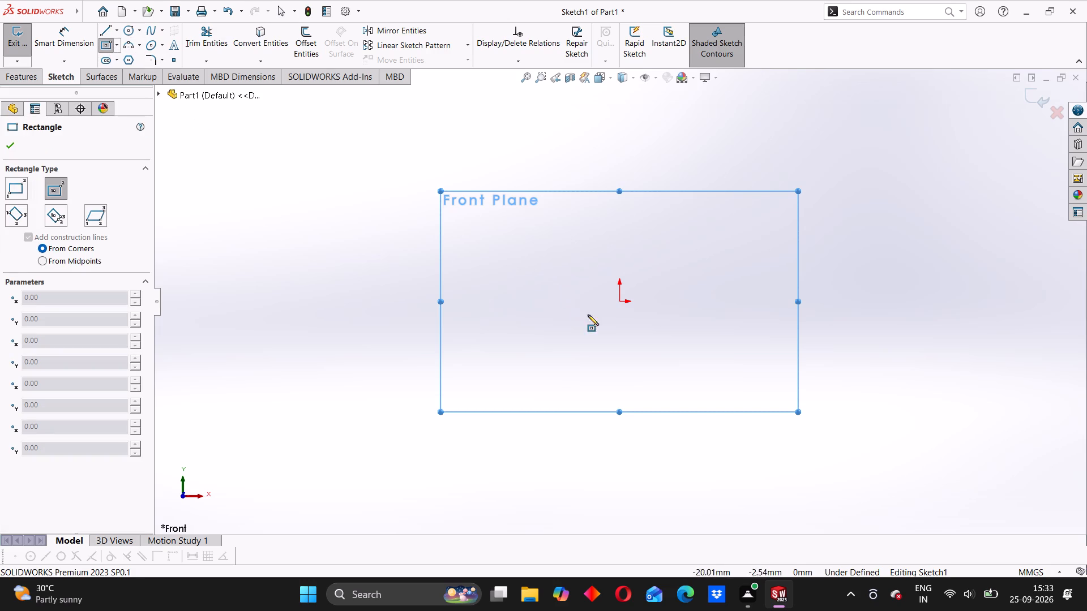
click(618, 302)
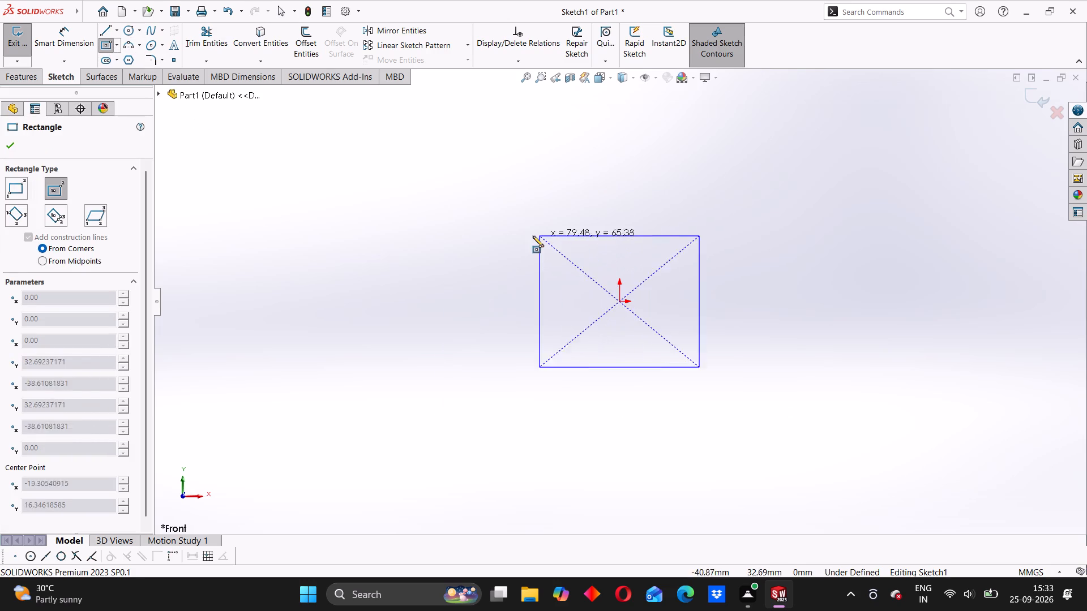
click(477, 244)
Dimension the rectangle's upper horizontal edge to a width of 166 mm.
click(69, 35)
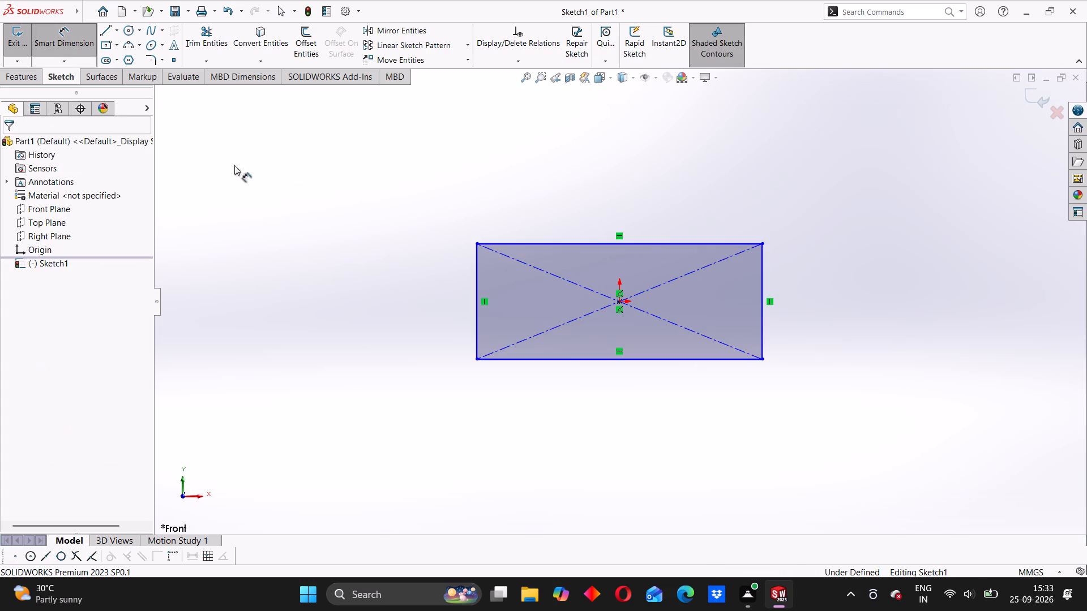
click(575, 243)
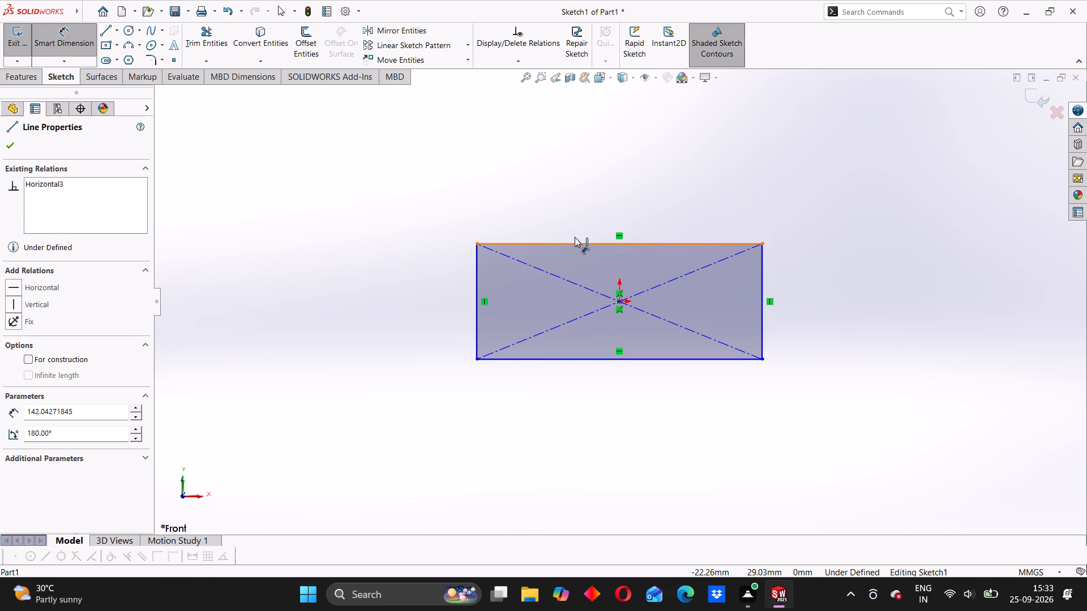
click(571, 204)
text(166)
key(Return)
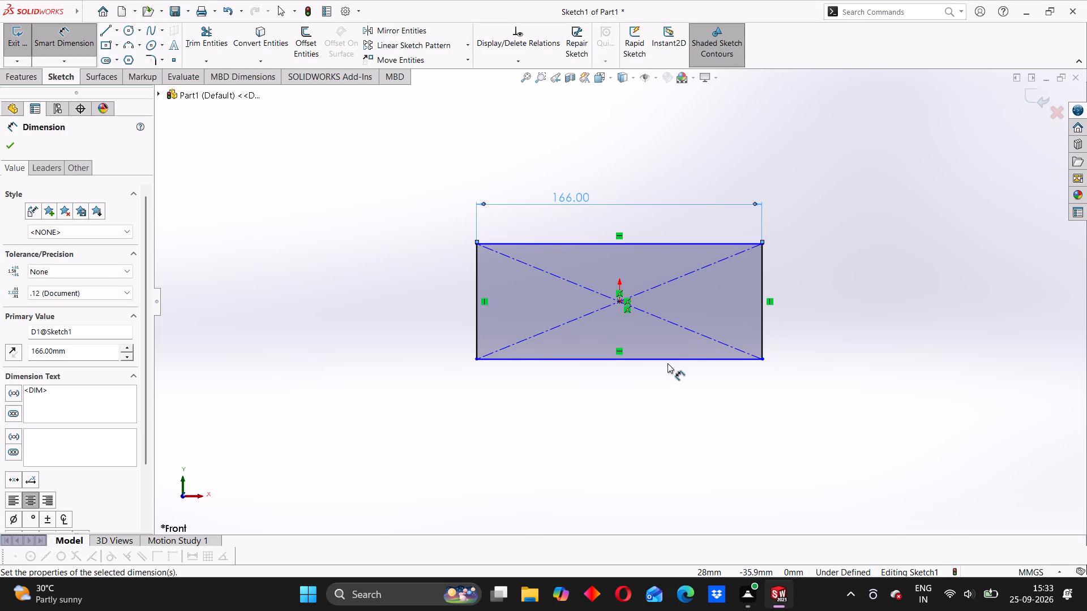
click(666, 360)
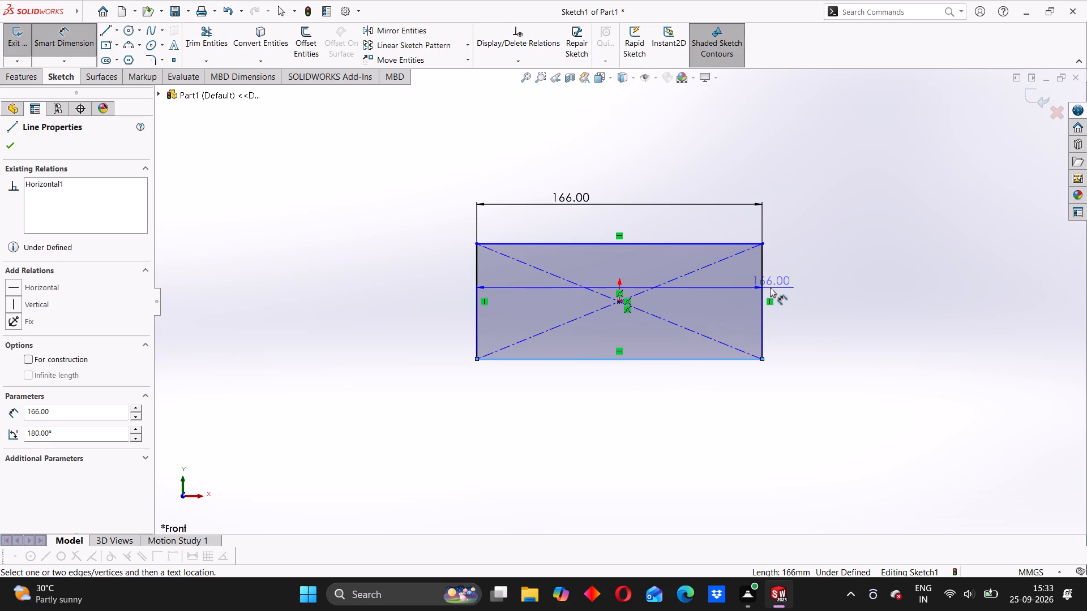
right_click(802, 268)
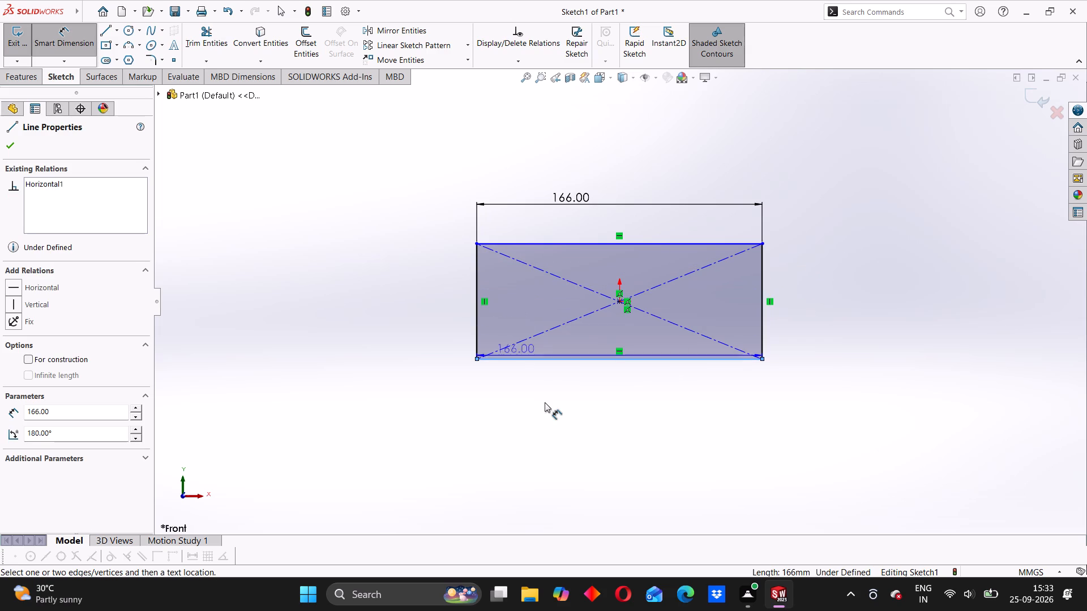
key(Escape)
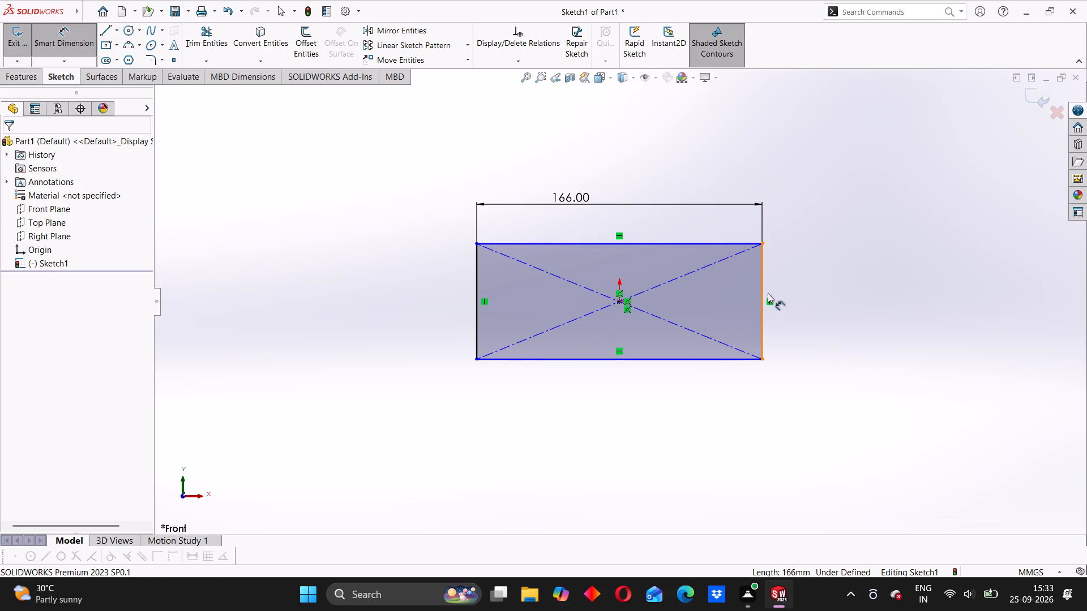
Dimension the rectangle's vertical edge to a height of 88 mm.
click(761, 294)
click(799, 293)
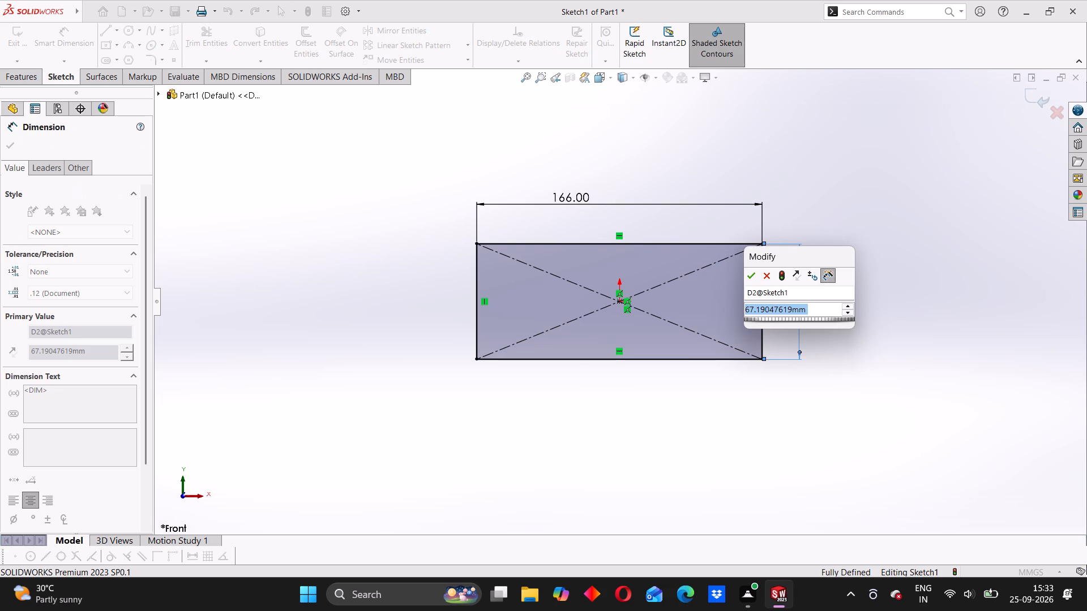
text(88)
key(Return)
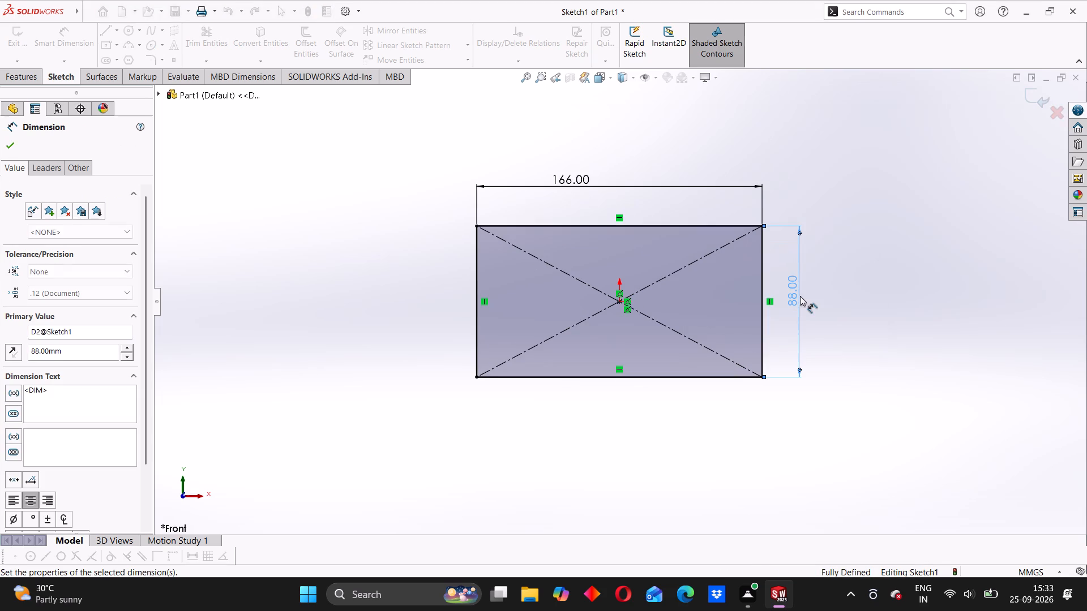
click(14, 144)
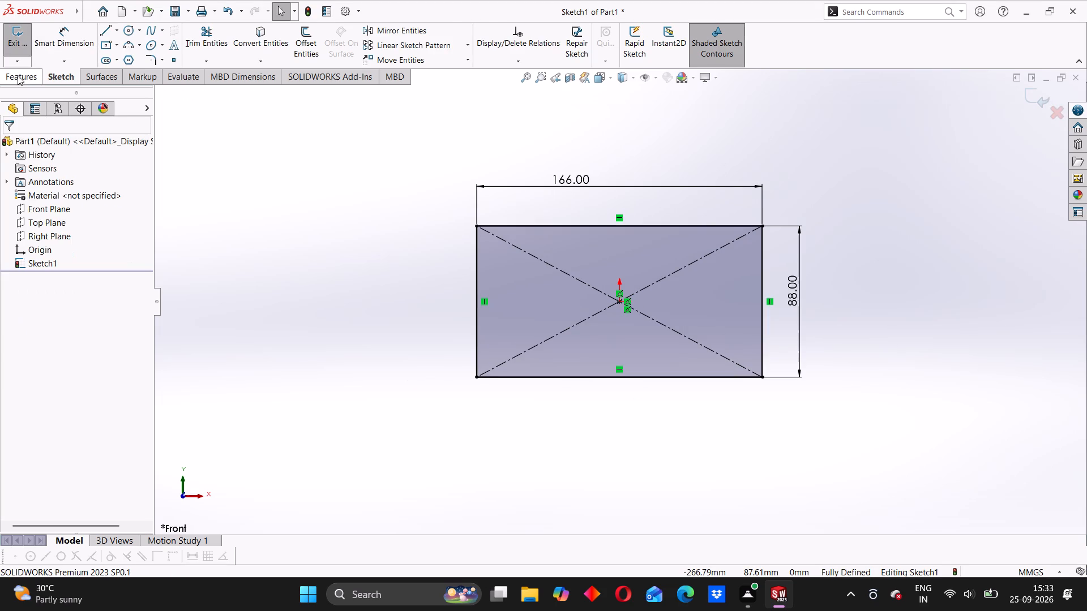
Extrude the 166 x 88 mm rectangle into a solid block with a blind depth of 32 mm.
click(20, 74)
click(19, 39)
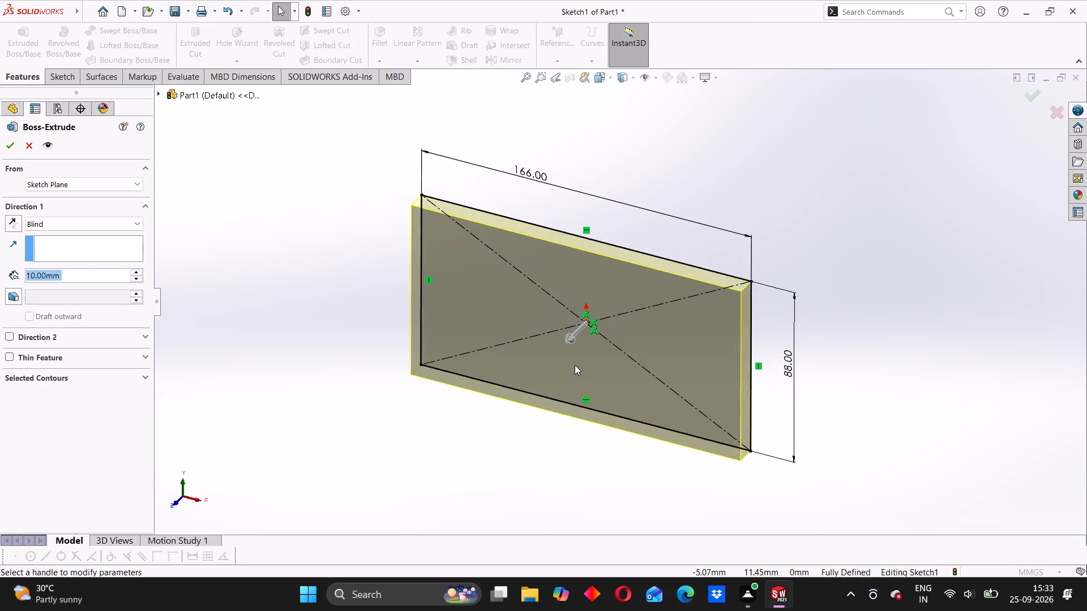
scroll(560, 382, up, 3)
scroll(562, 383, down, 2)
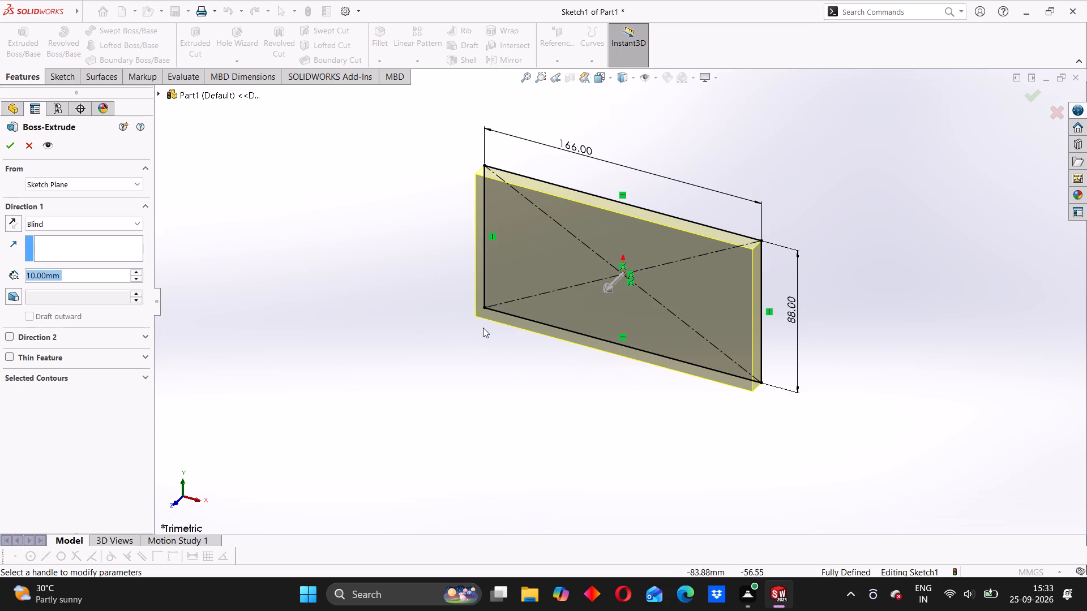
text(32)
key(Return)
click(10, 145)
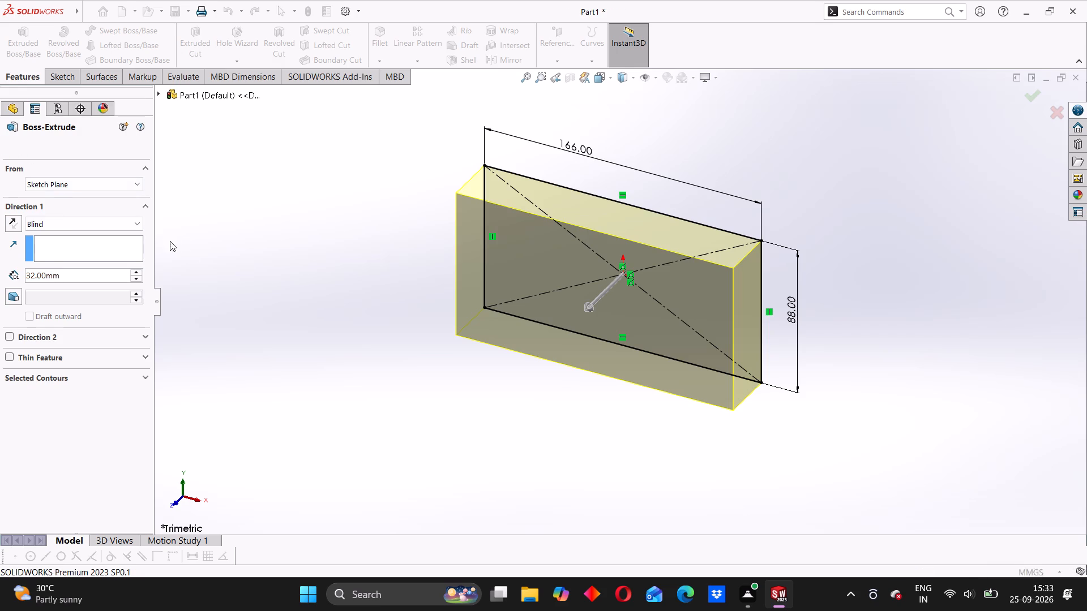
Open a new sketch on the block's narrow 88 x 32 mm end face on the positive X side.
scroll(647, 343, up, 2)
click(603, 408)
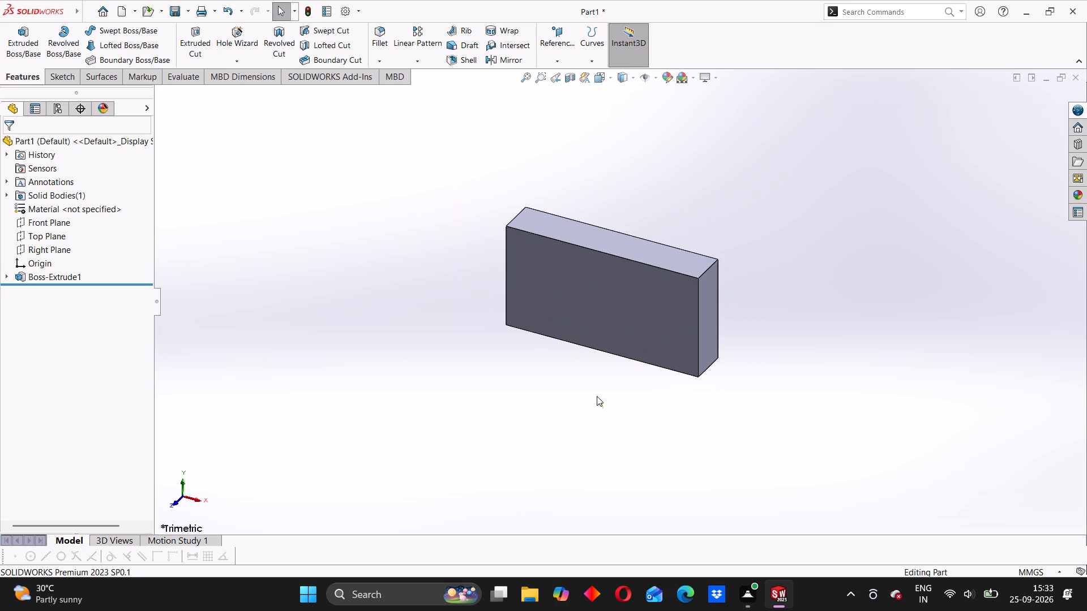
scroll(614, 331, up, 3)
scroll(615, 328, down, 3)
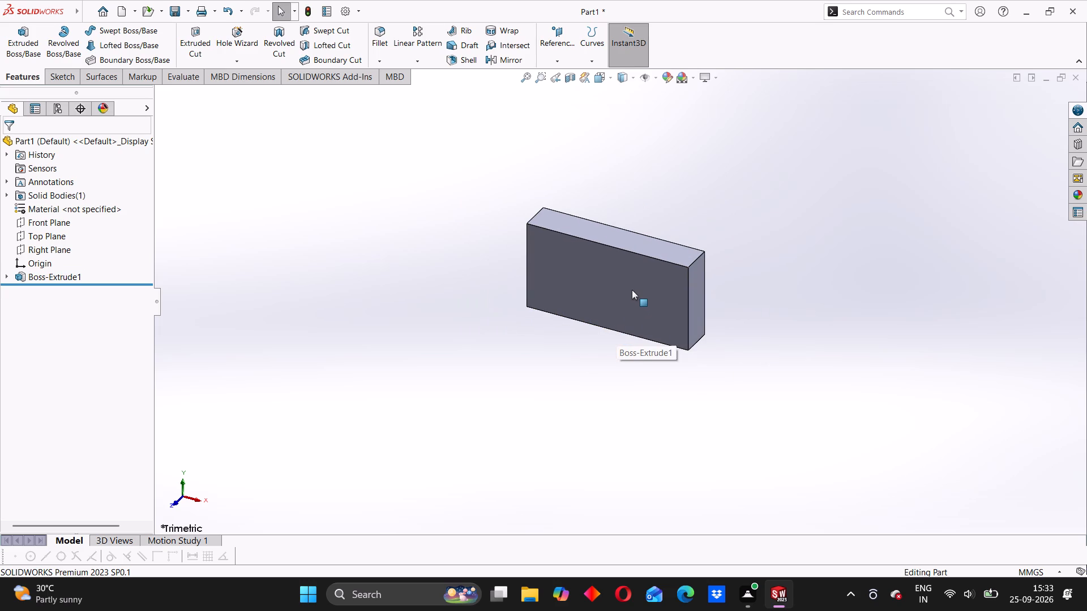
scroll(632, 290, up, 1)
middle_drag(631, 290, 478, 362)
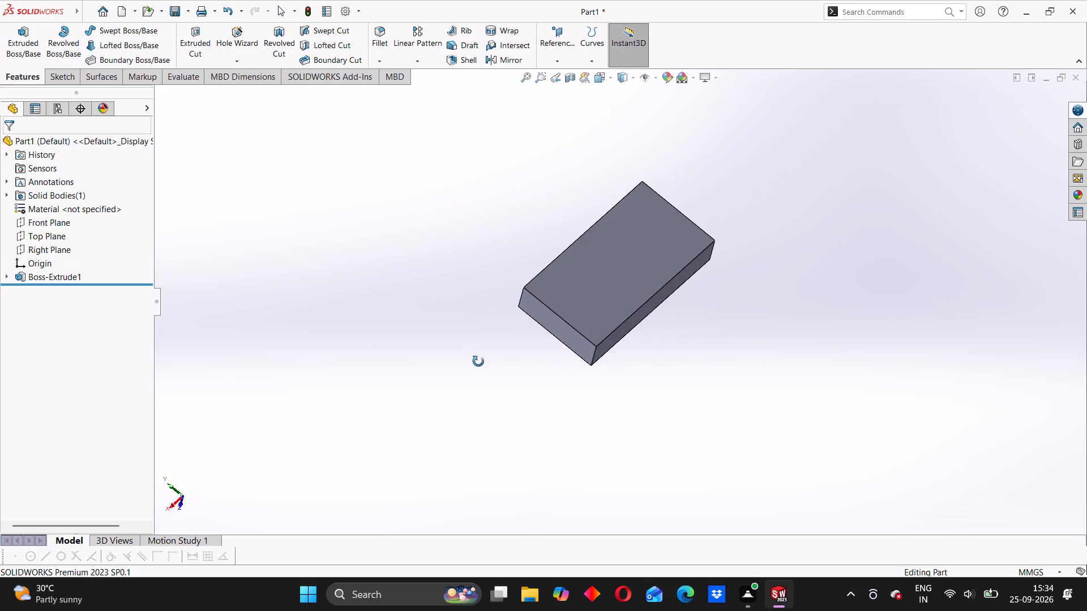
middle_drag(478, 362, 600, 305)
middle_click(656, 321)
middle_drag(593, 349, 639, 331)
scroll(598, 350, up, 1)
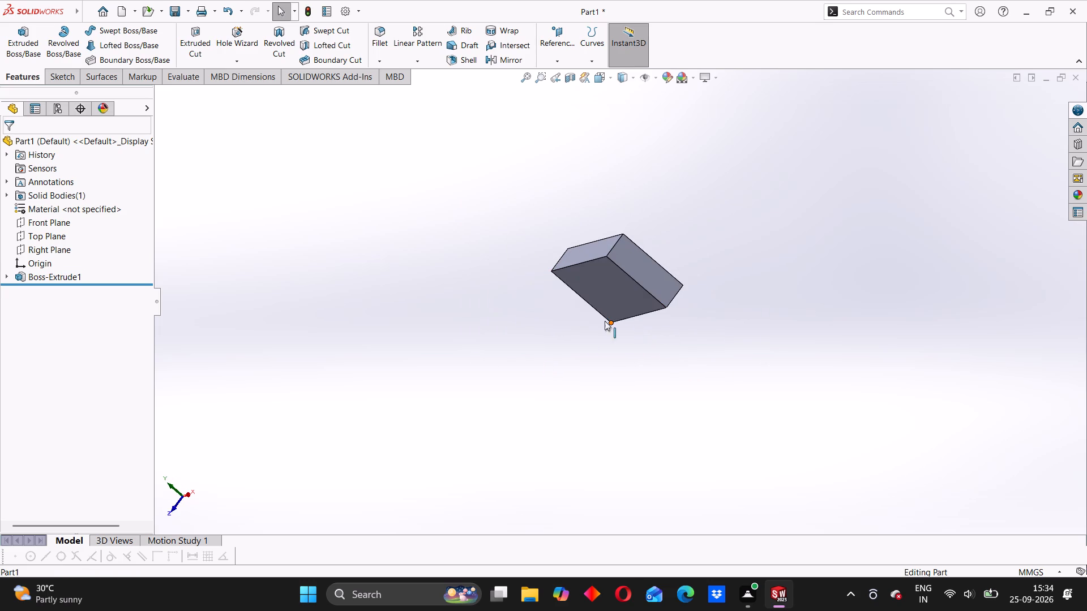
middle_drag(547, 356, 605, 315)
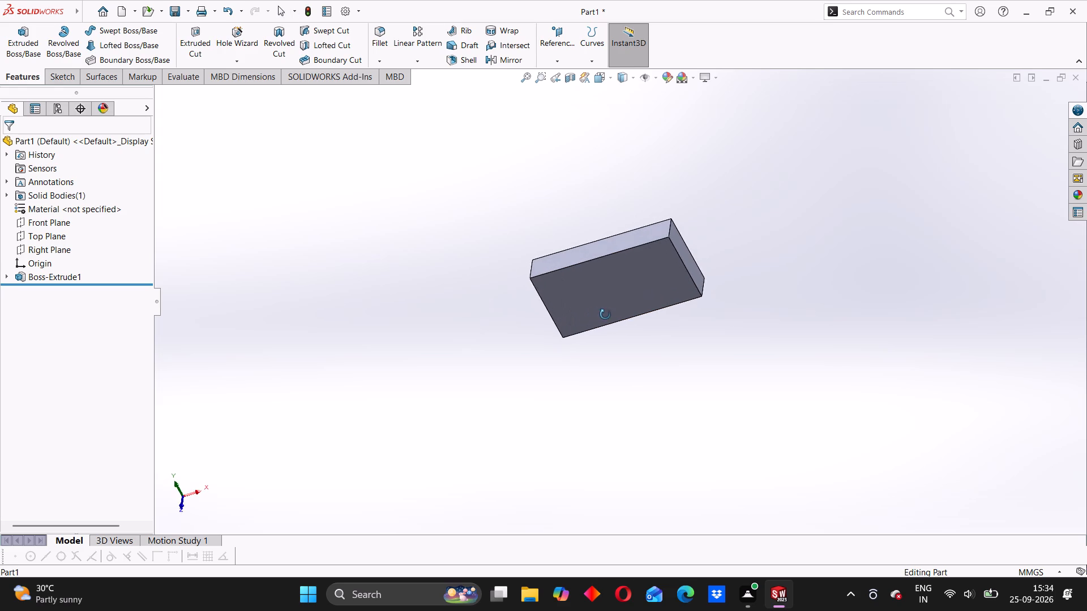
middle_drag(605, 315, 626, 330)
scroll(601, 327, up, 1)
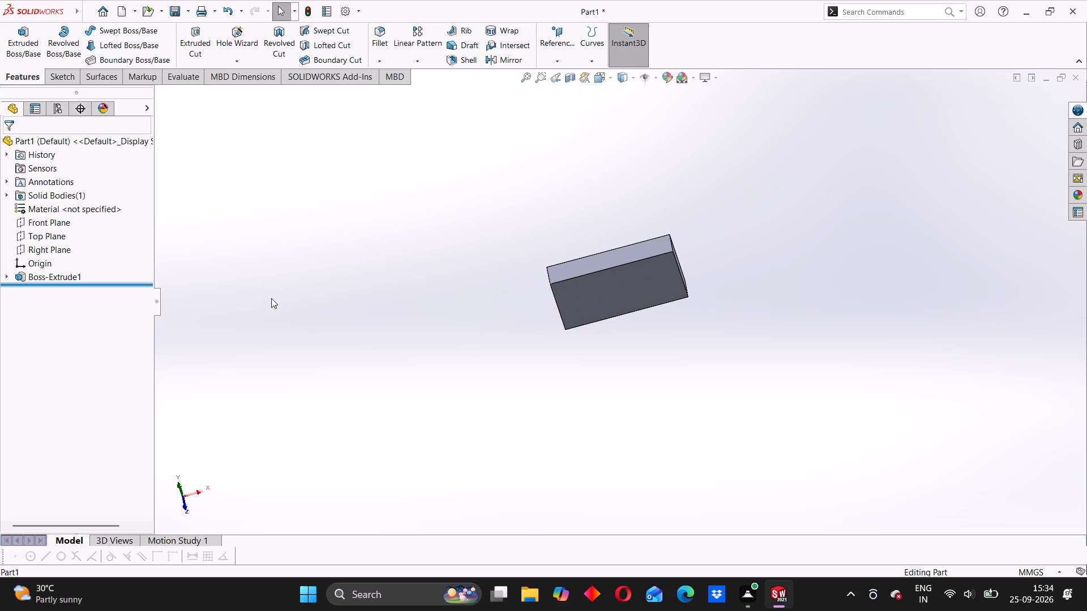
middle_drag(591, 308, 498, 322)
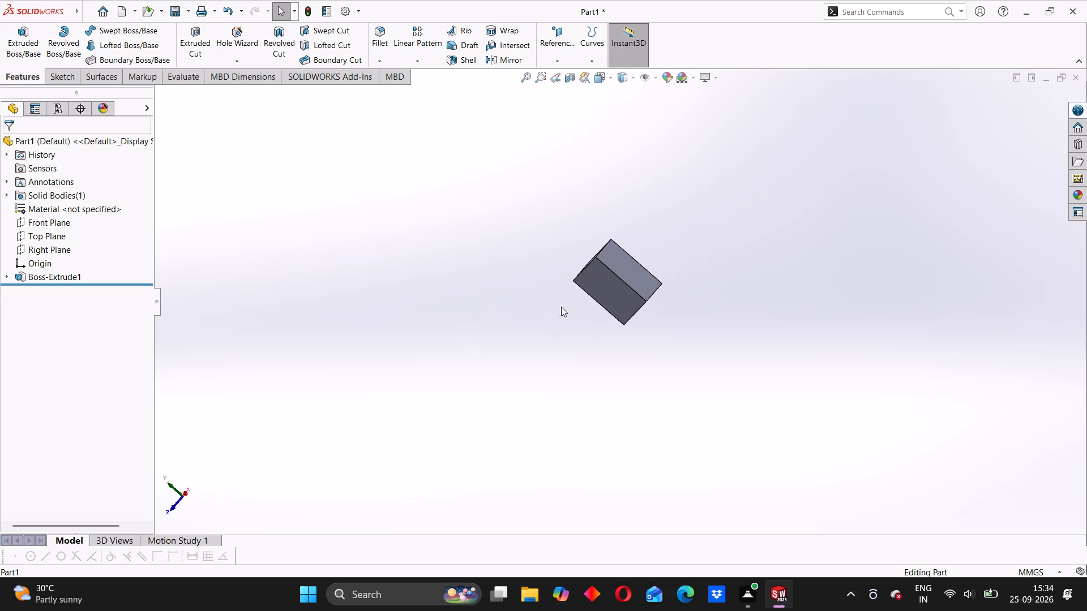
click(626, 275)
click(673, 244)
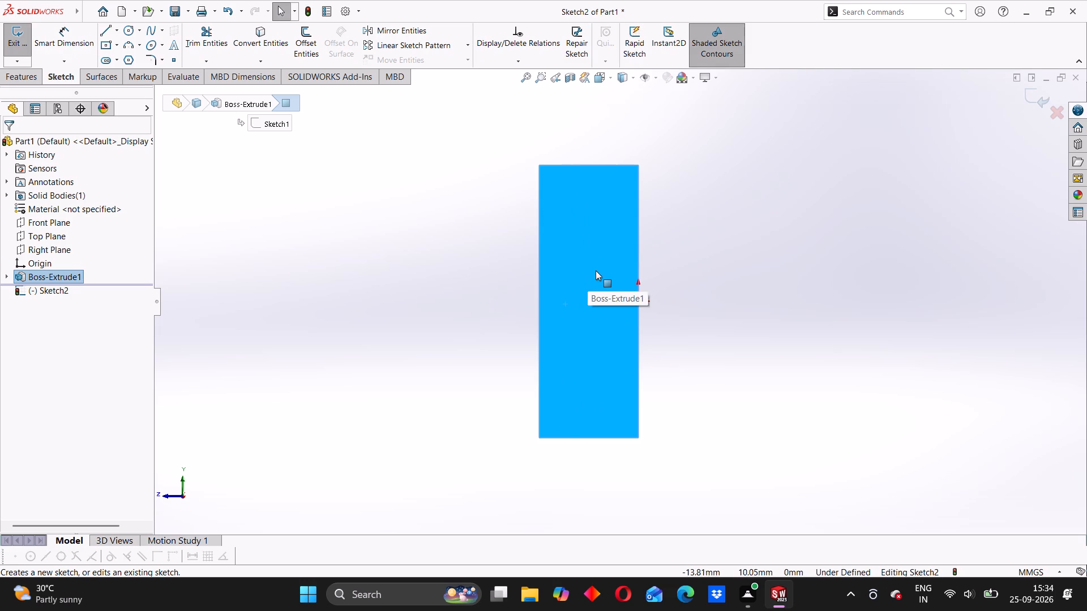
scroll(596, 270, up, 2)
middle_drag(593, 274, 602, 289)
scroll(601, 282, up, 1)
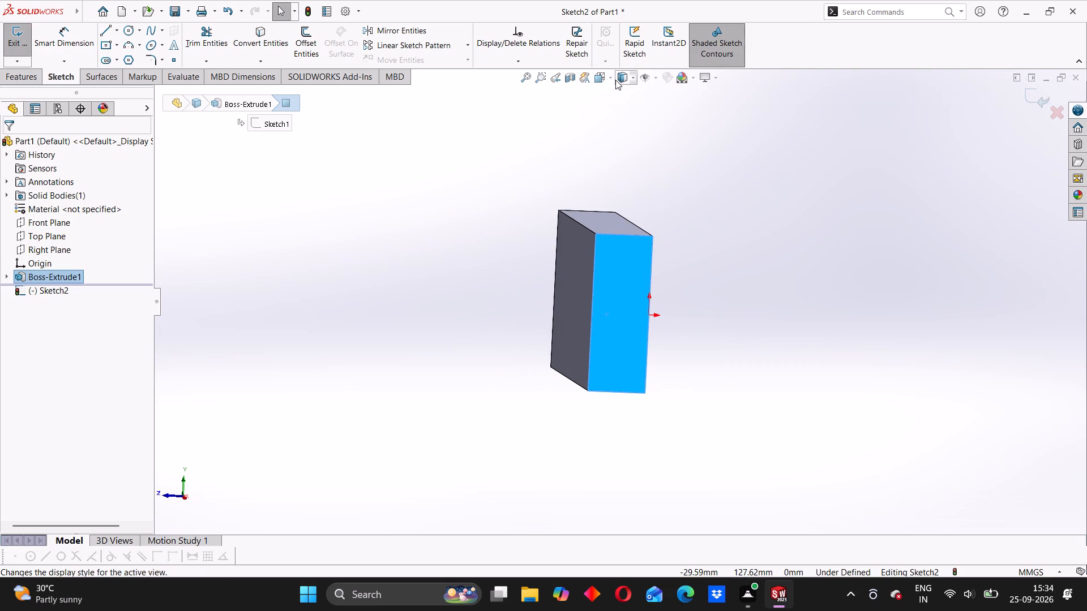
click(604, 79)
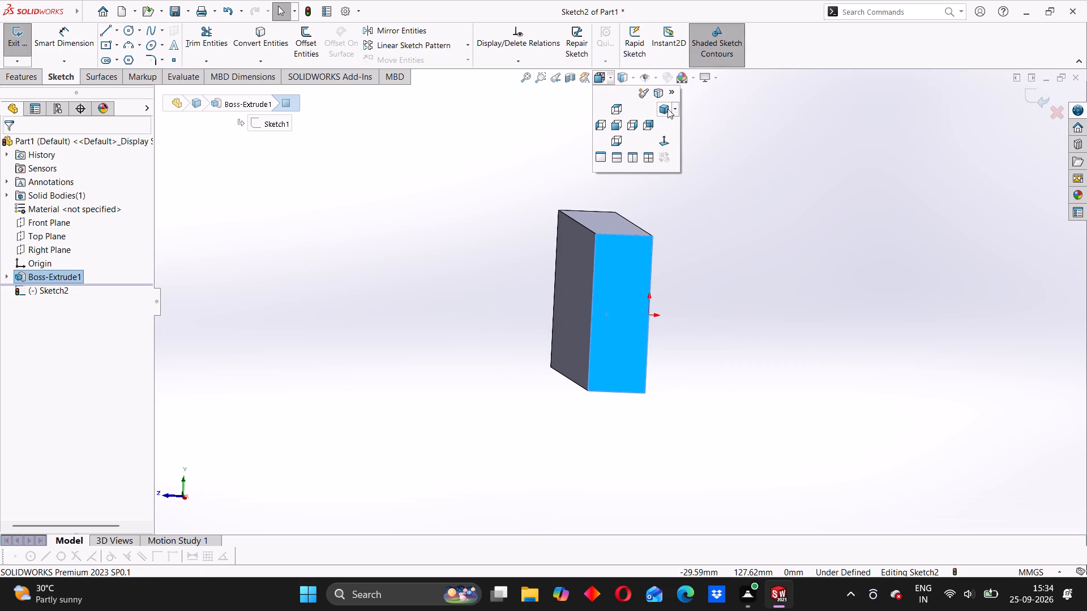
click(659, 143)
scroll(594, 232, up, 2)
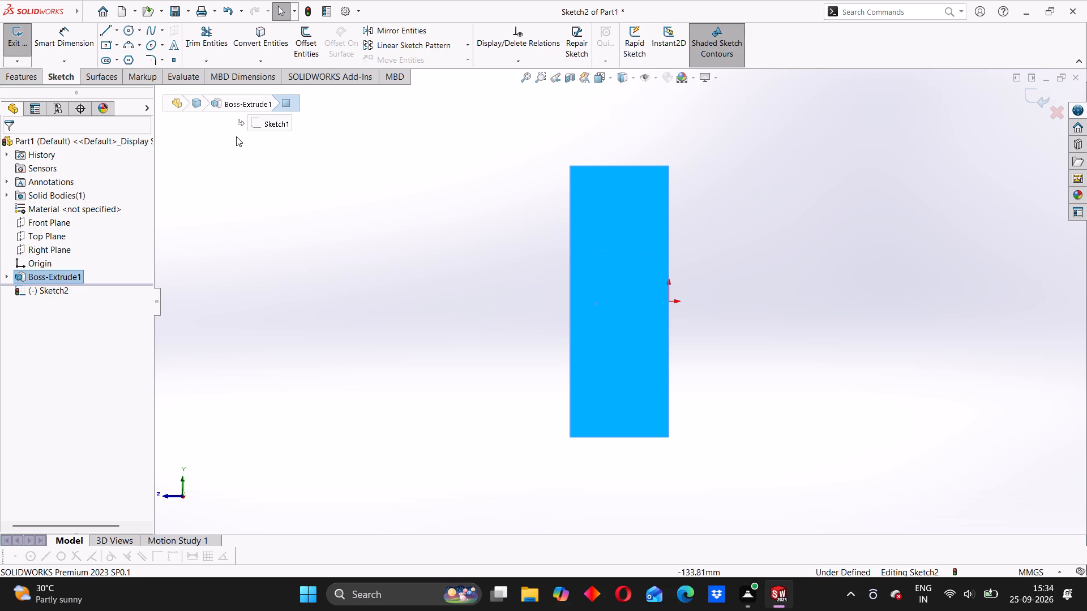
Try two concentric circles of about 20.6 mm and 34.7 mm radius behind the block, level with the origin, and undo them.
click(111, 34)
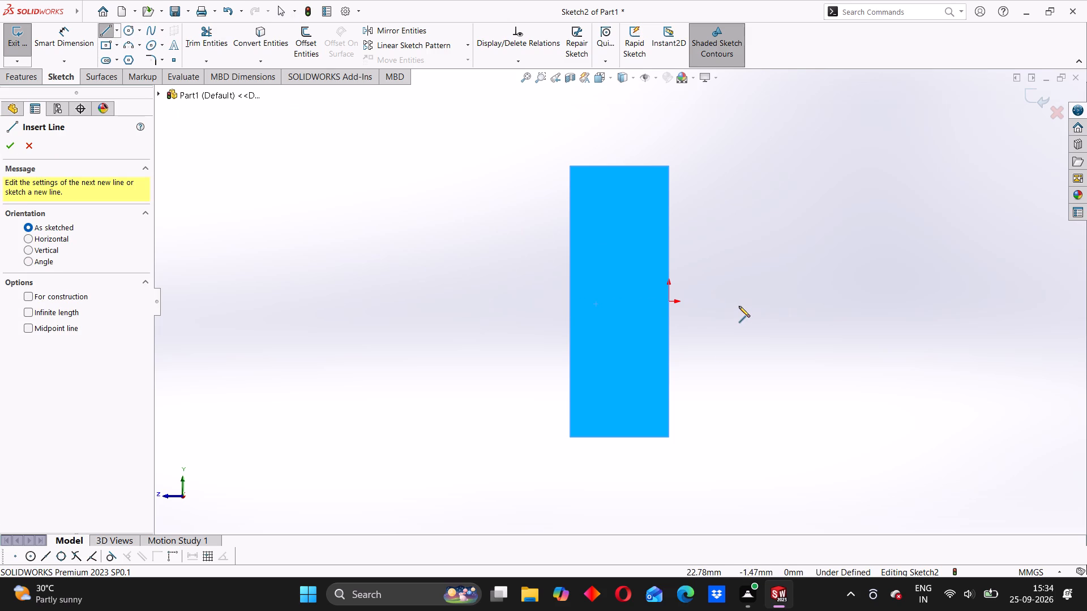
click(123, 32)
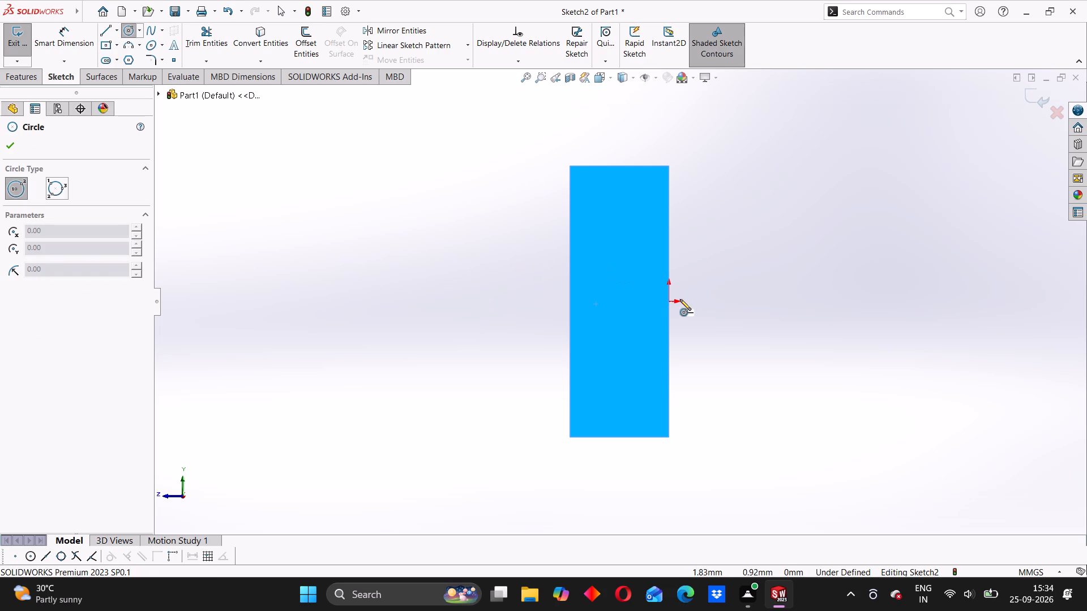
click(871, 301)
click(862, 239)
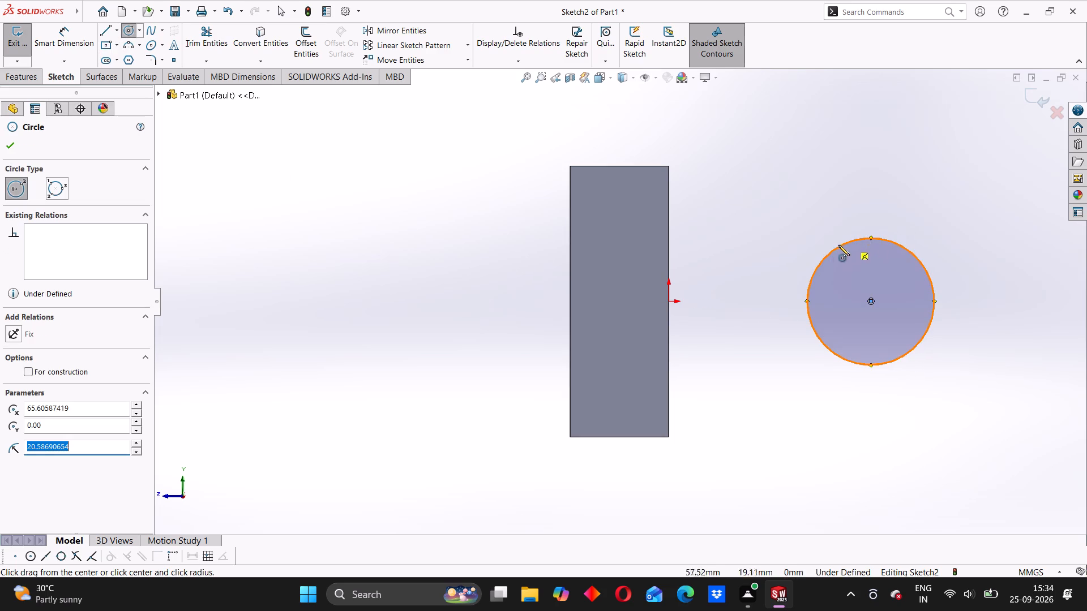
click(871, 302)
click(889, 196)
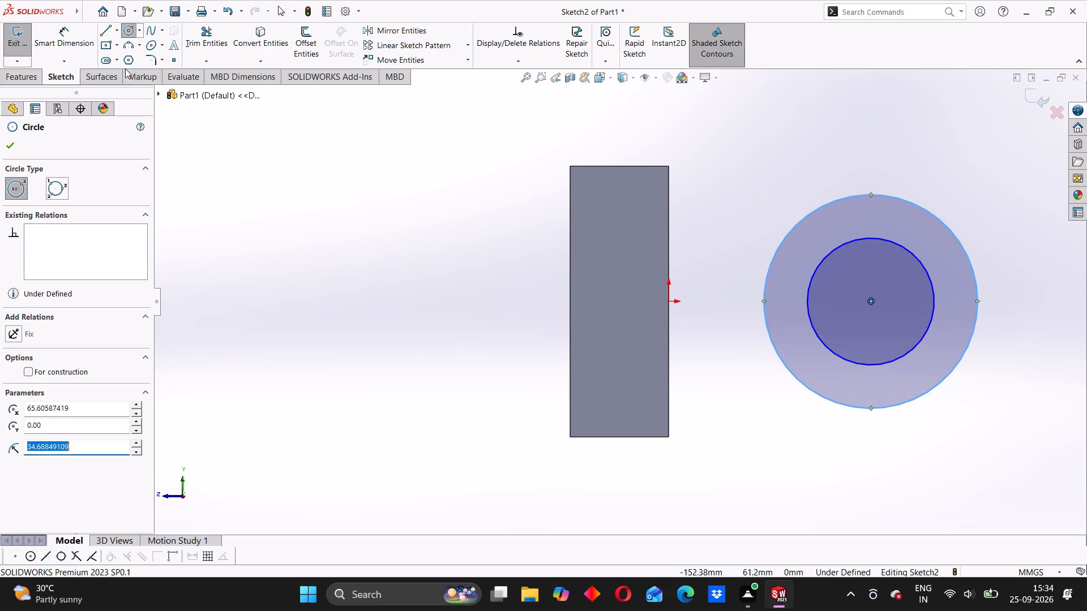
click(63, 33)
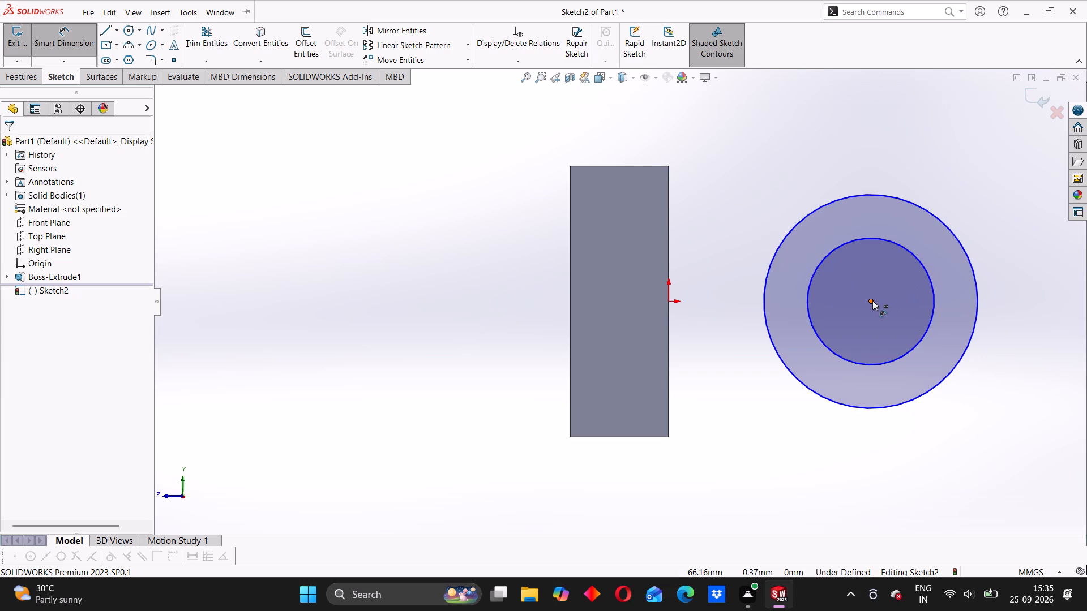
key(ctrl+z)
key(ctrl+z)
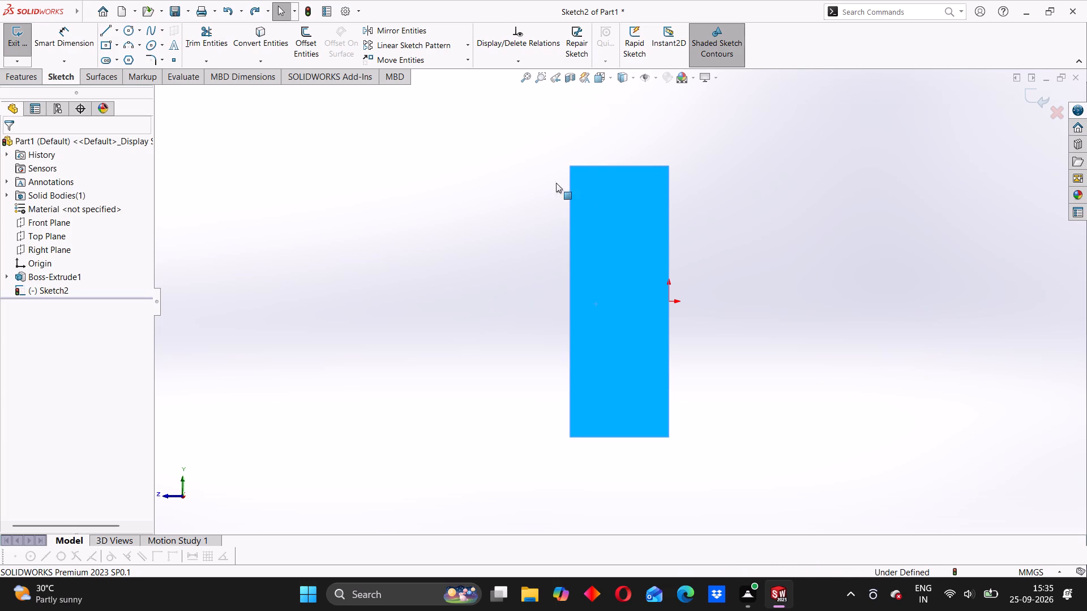
Sketch a corner rectangle from the end face's upper rear corner, extending about 79 mm behind the block over its full 88 mm height.
click(117, 46)
click(125, 74)
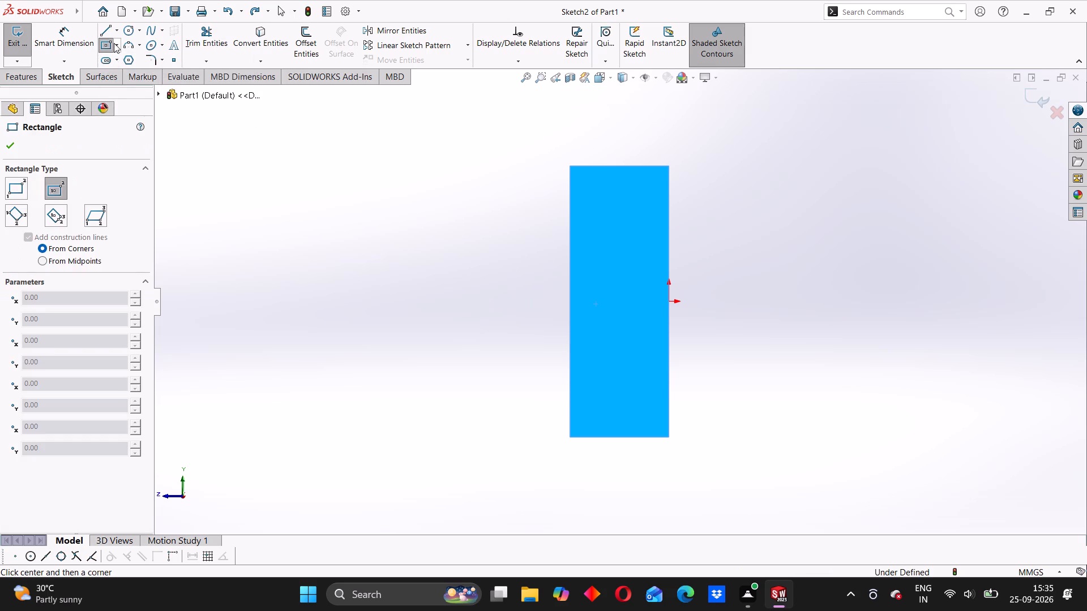
click(114, 43)
click(126, 58)
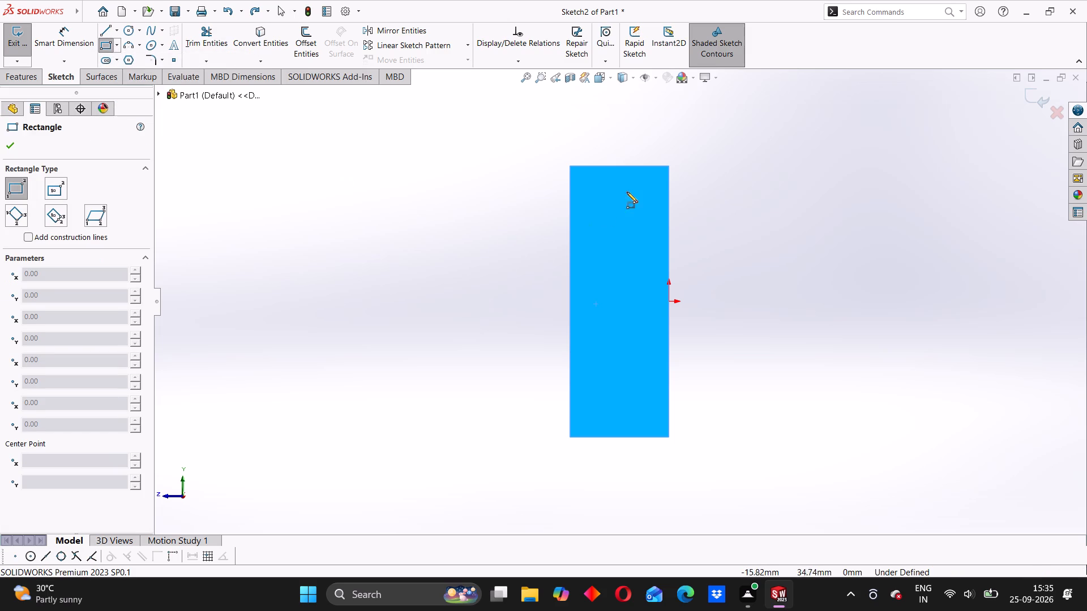
click(669, 169)
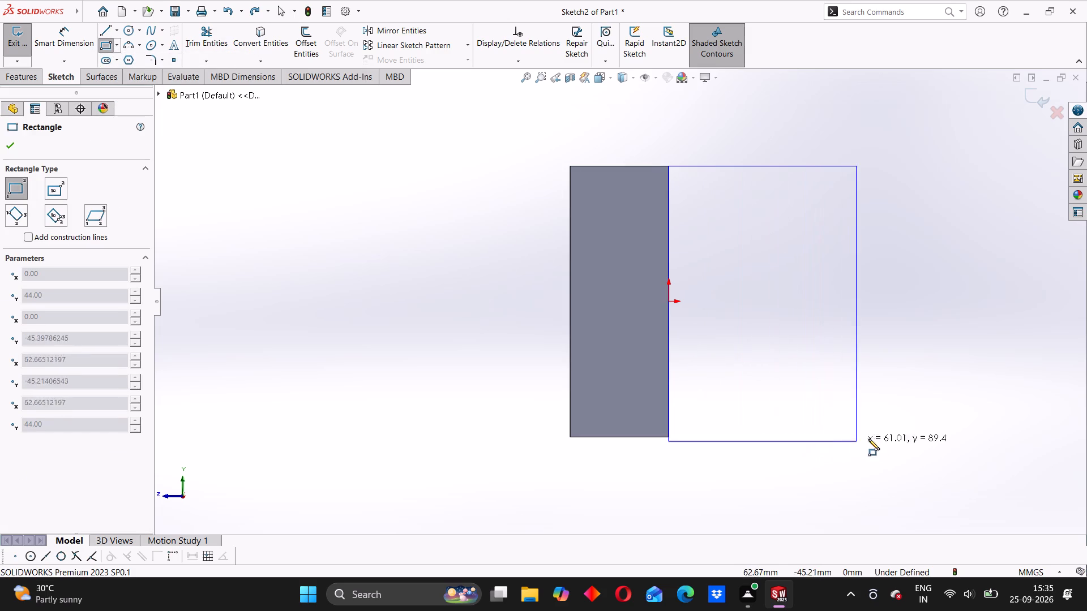
click(911, 434)
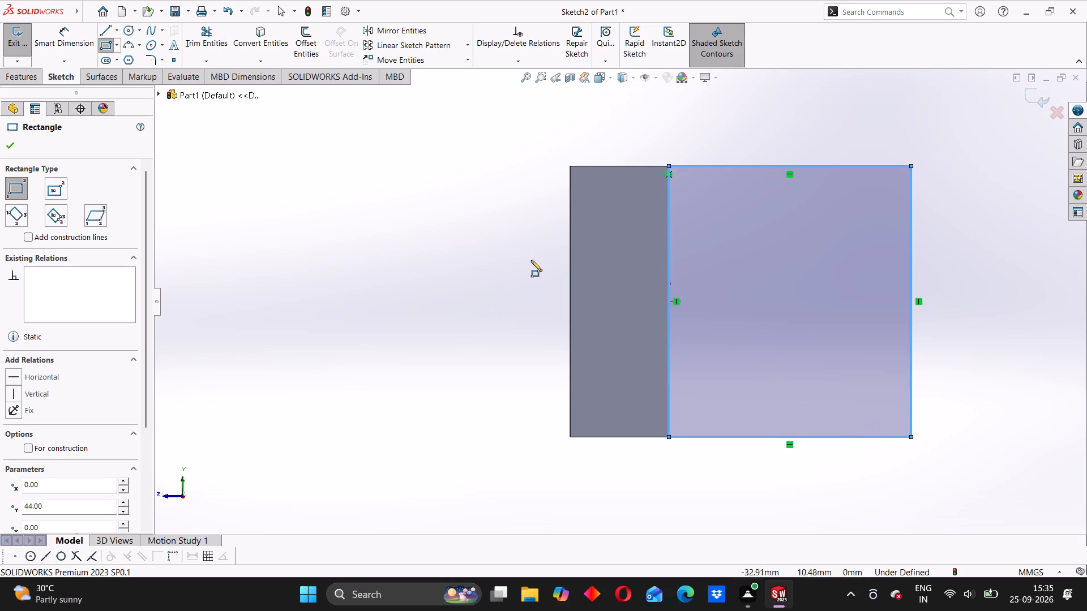
Undo the rectangle and redraw it about 66 x 88 mm, starting on the end face's top edge about 9 mm in front of its rear edge.
key(ctrl+z)
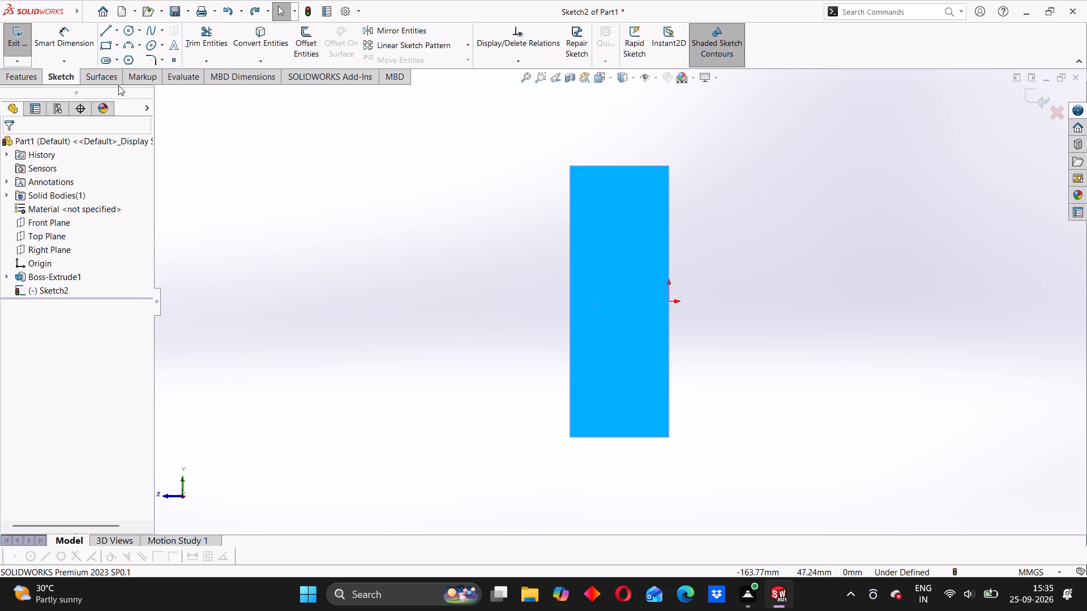
click(102, 46)
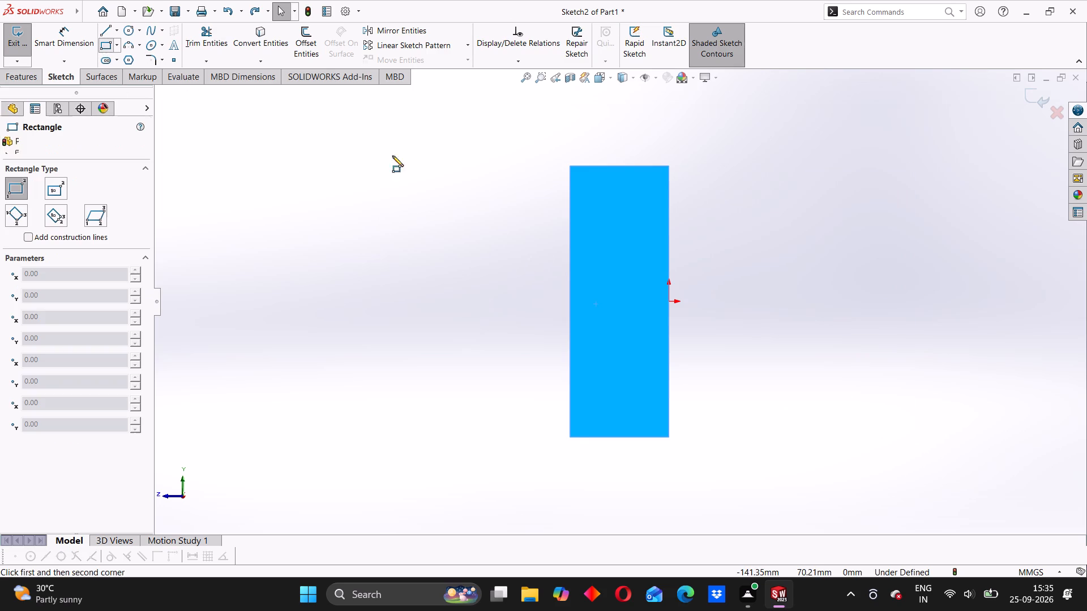
click(640, 167)
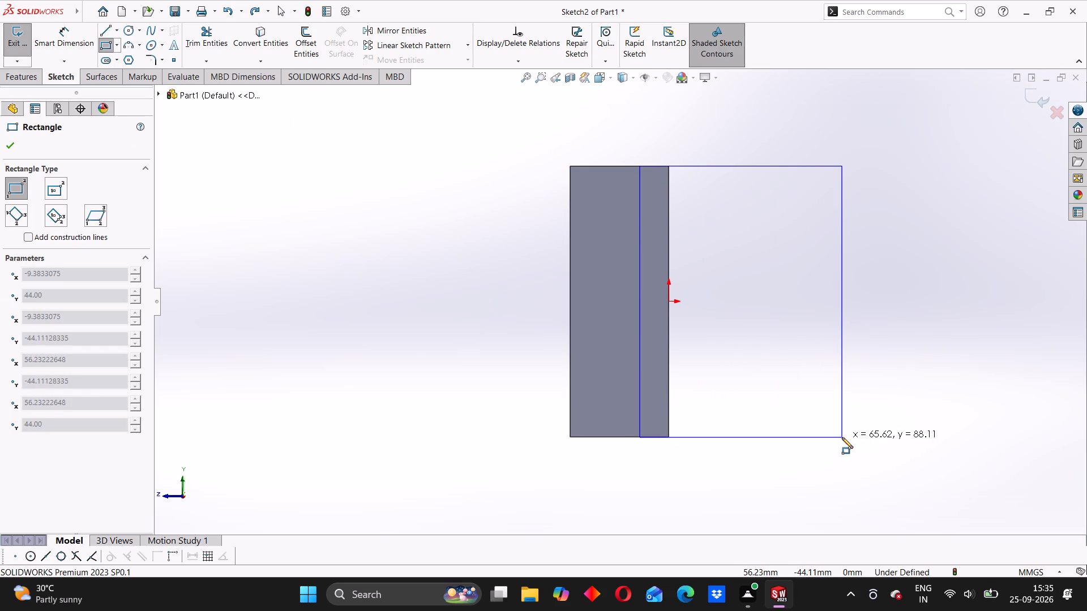
click(842, 437)
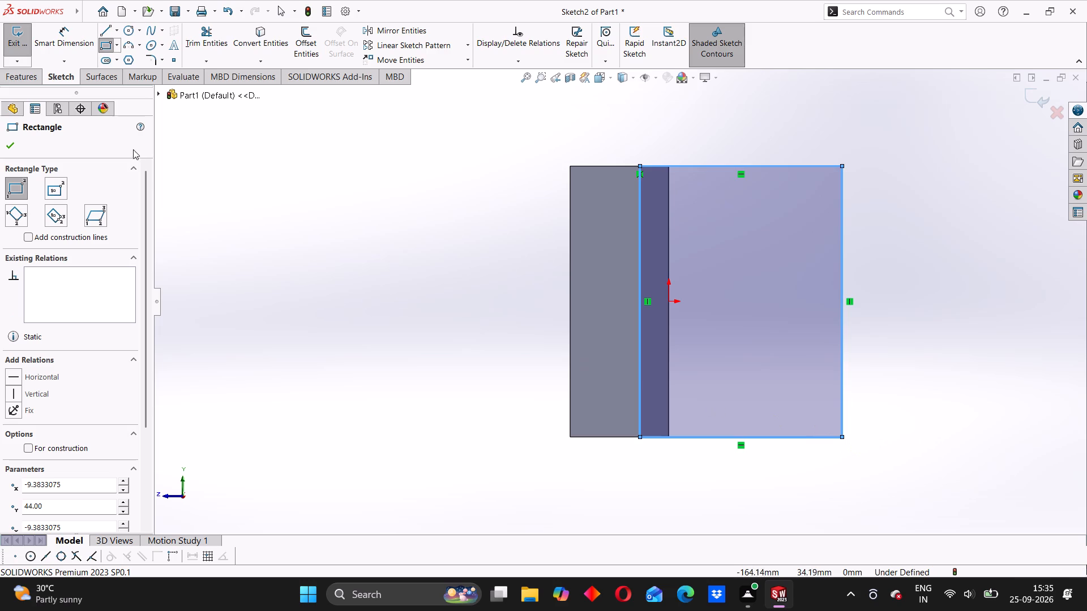
Sketch two concentric circles of about 20.8 mm and 30.4 mm radius behind the rectangle, centred about 85 mm behind the origin.
click(126, 32)
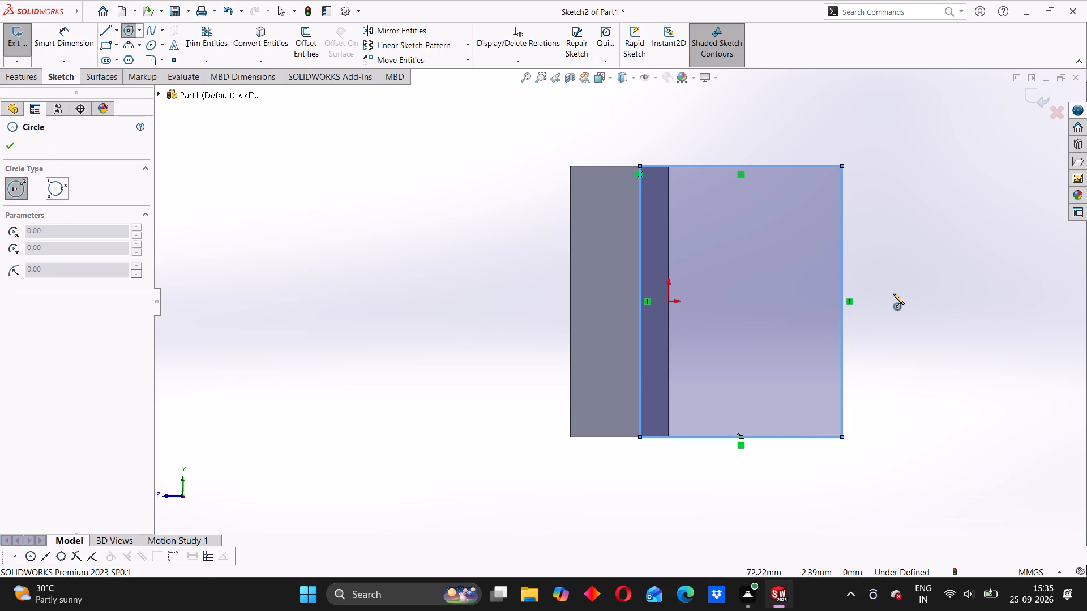
click(930, 302)
click(923, 238)
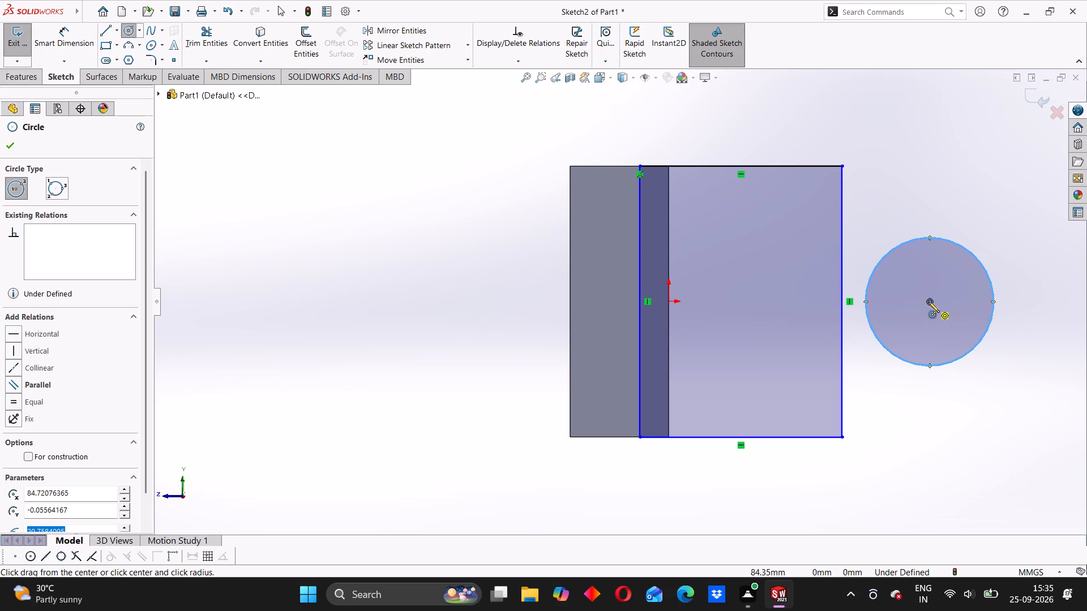
click(928, 302)
click(940, 209)
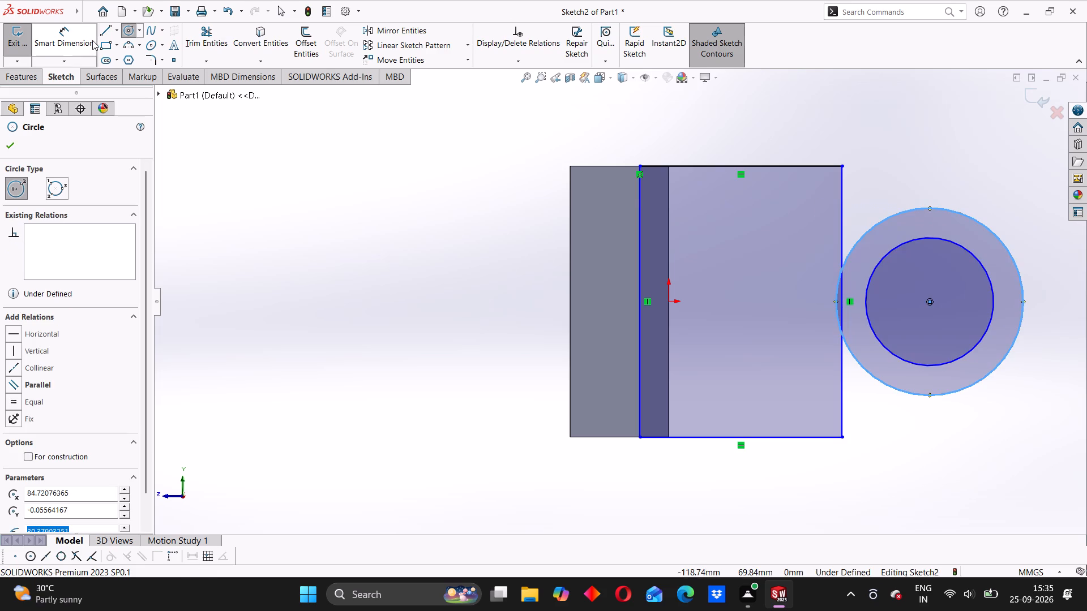
Dimension the inner circle to 32 mm diameter and the outer circle to 76 mm diameter.
click(91, 40)
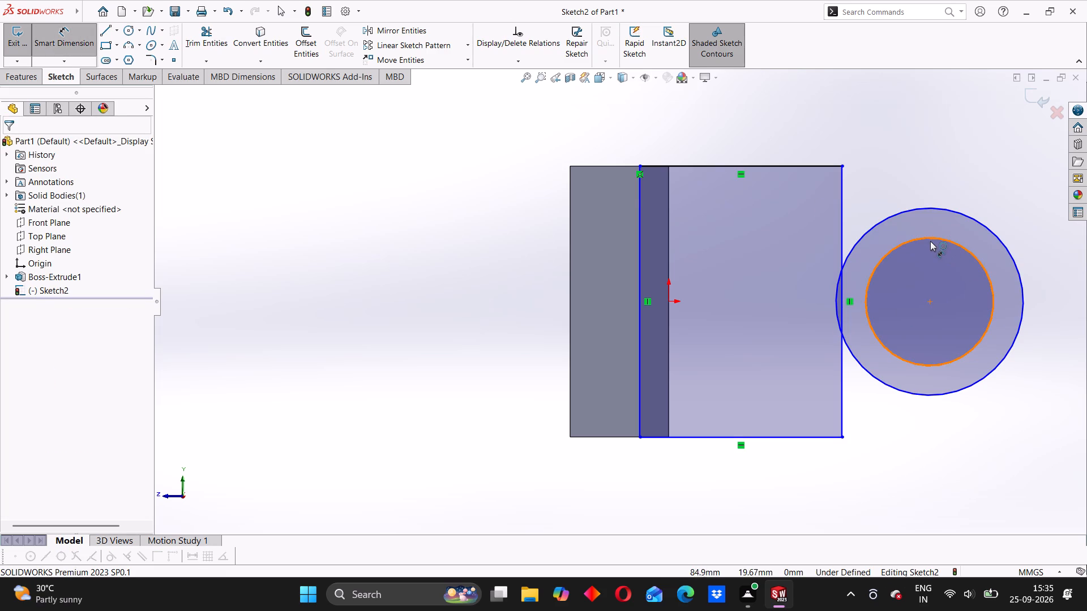
click(930, 241)
click(905, 196)
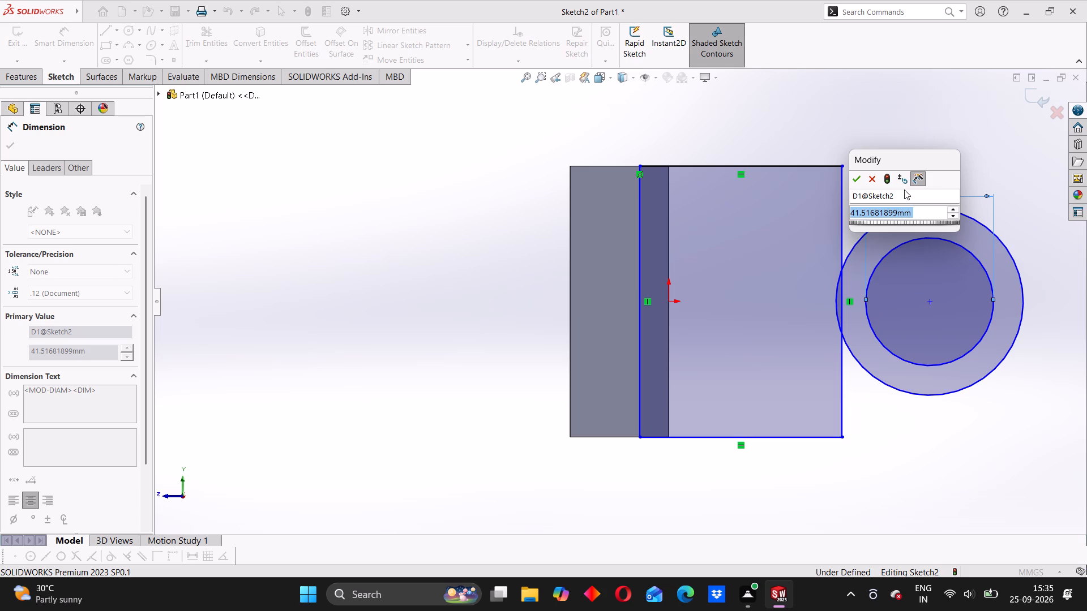
text(32)
key(Return)
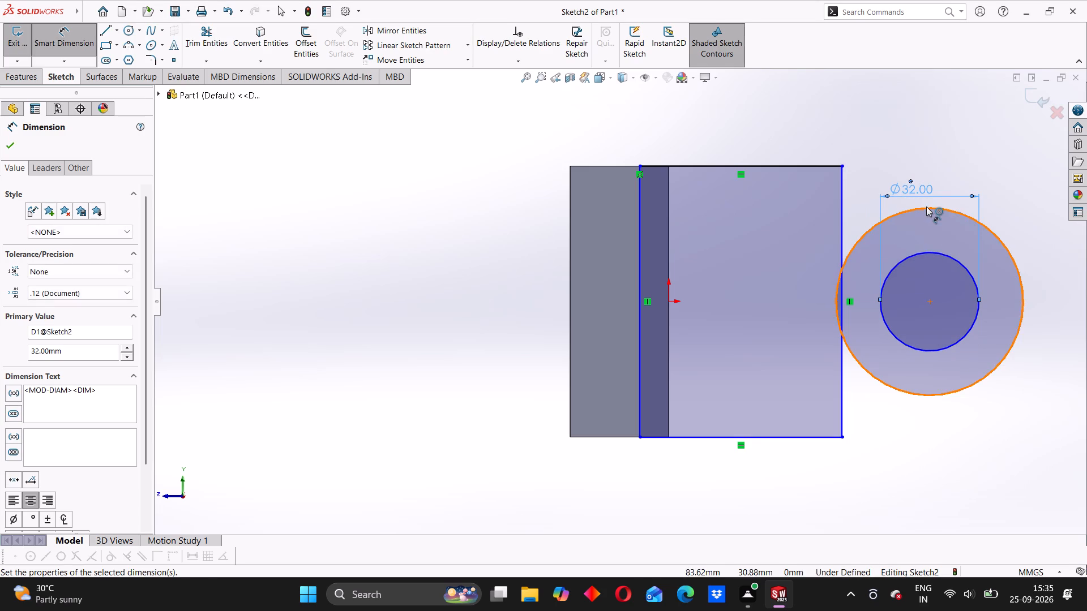
click(926, 206)
click(922, 156)
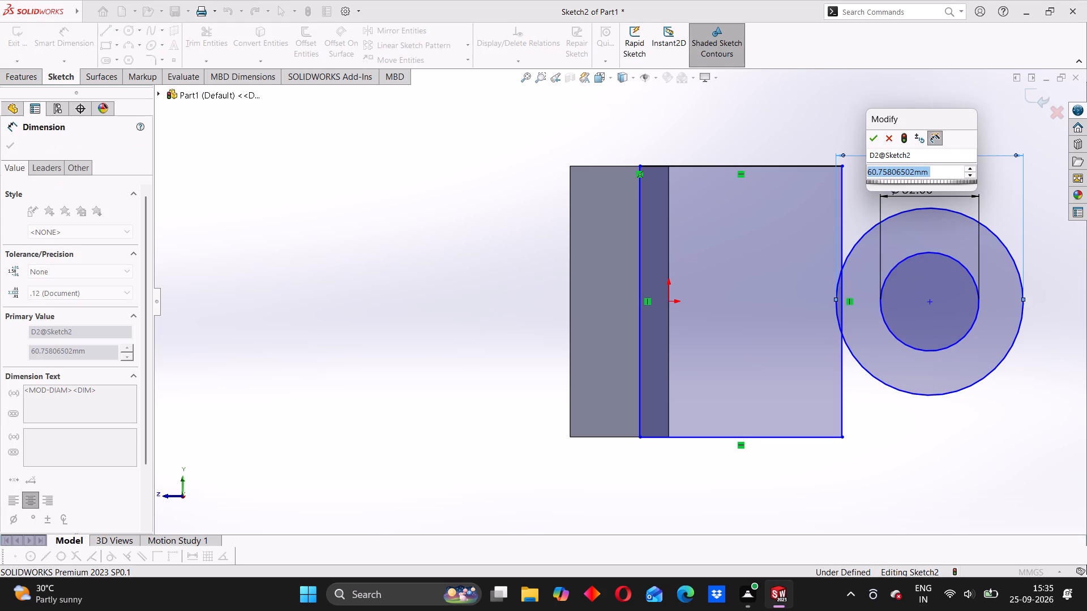
text(38)
text(*2)
key(Return)
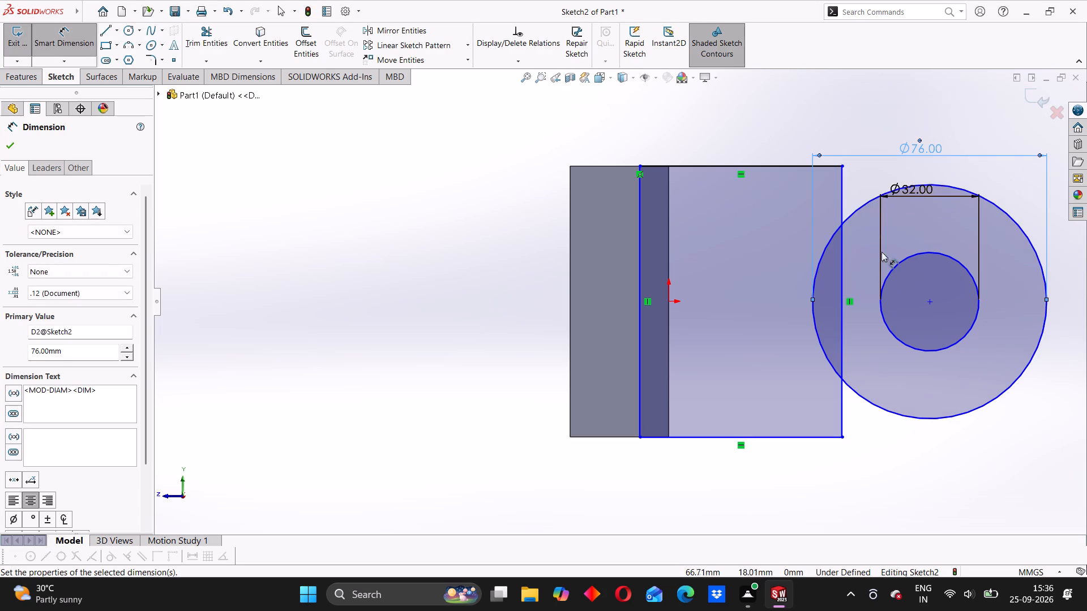
Stretch the rectangle's rear side back to about 82.5 mm behind the origin, close to the circles' centre.
scroll(893, 257, up, 3)
click(812, 395)
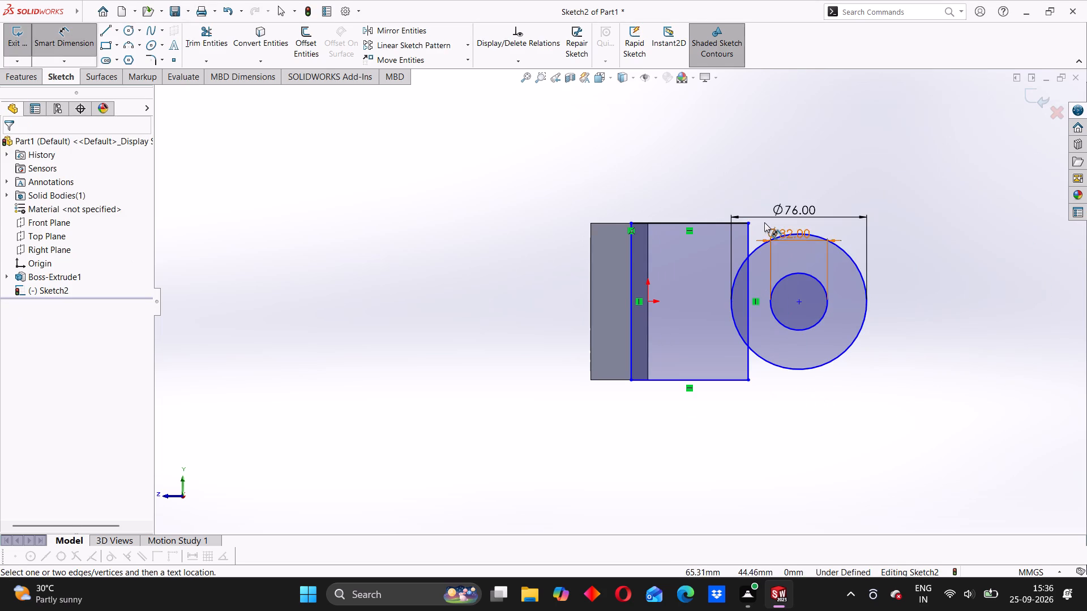
scroll(763, 229, down, 2)
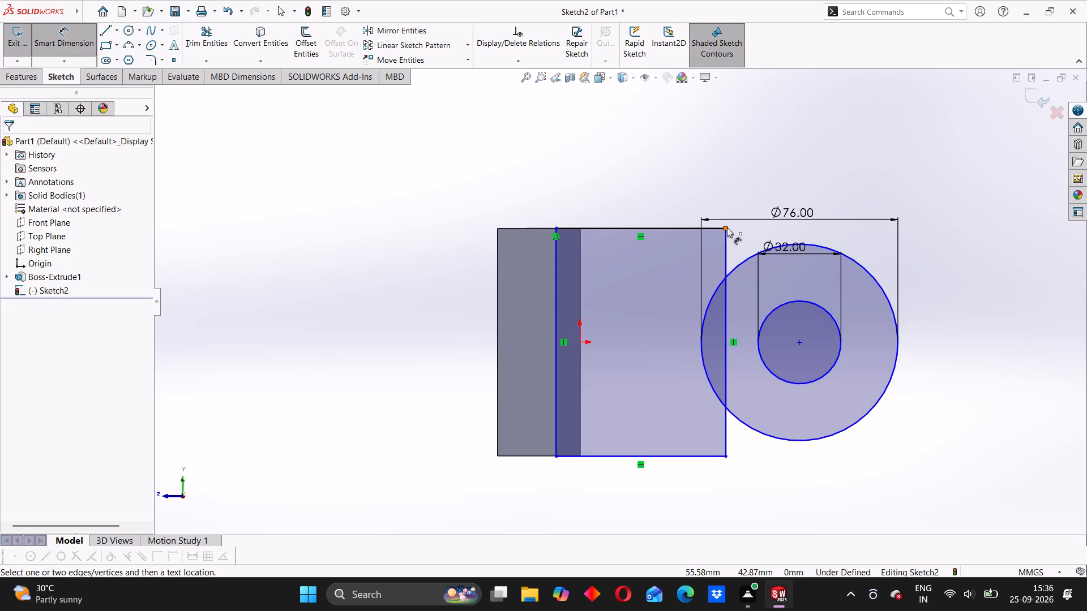
drag(727, 227, 825, 226)
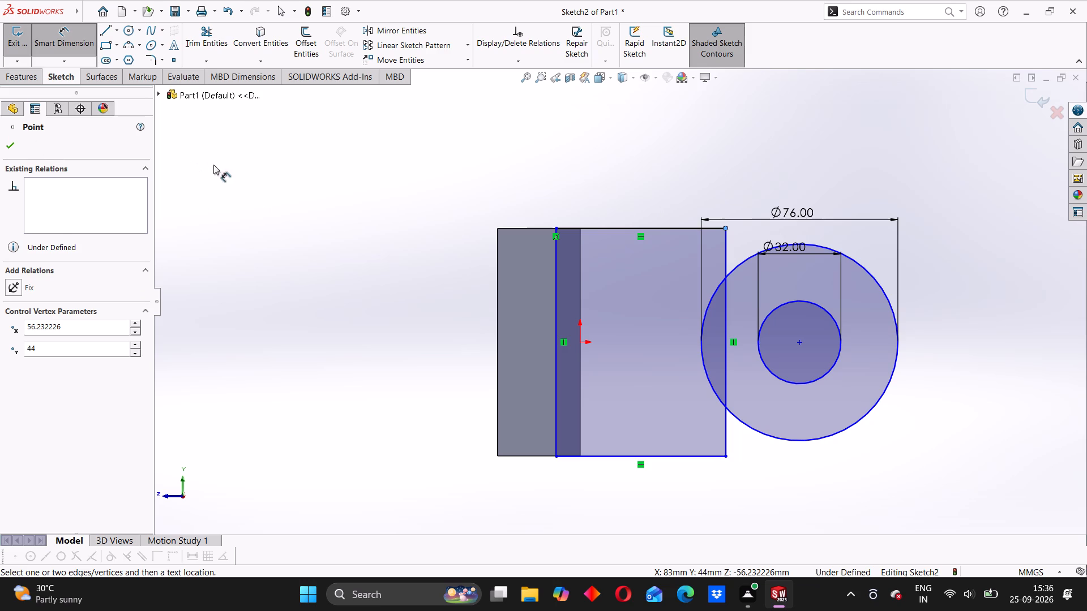
key(Escape)
key(Escape)
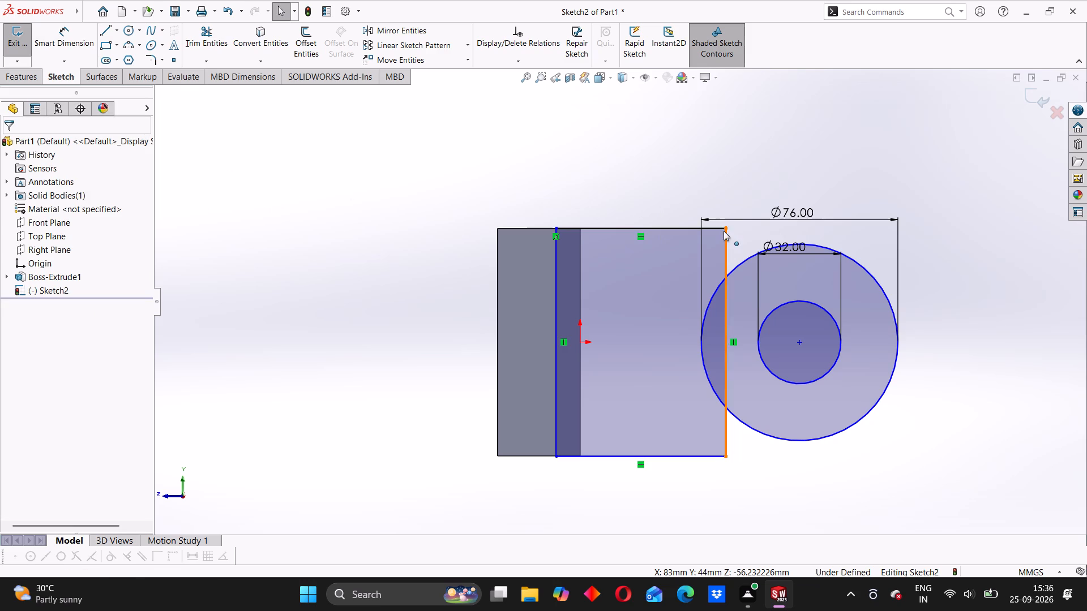
drag(725, 229, 796, 228)
click(796, 228)
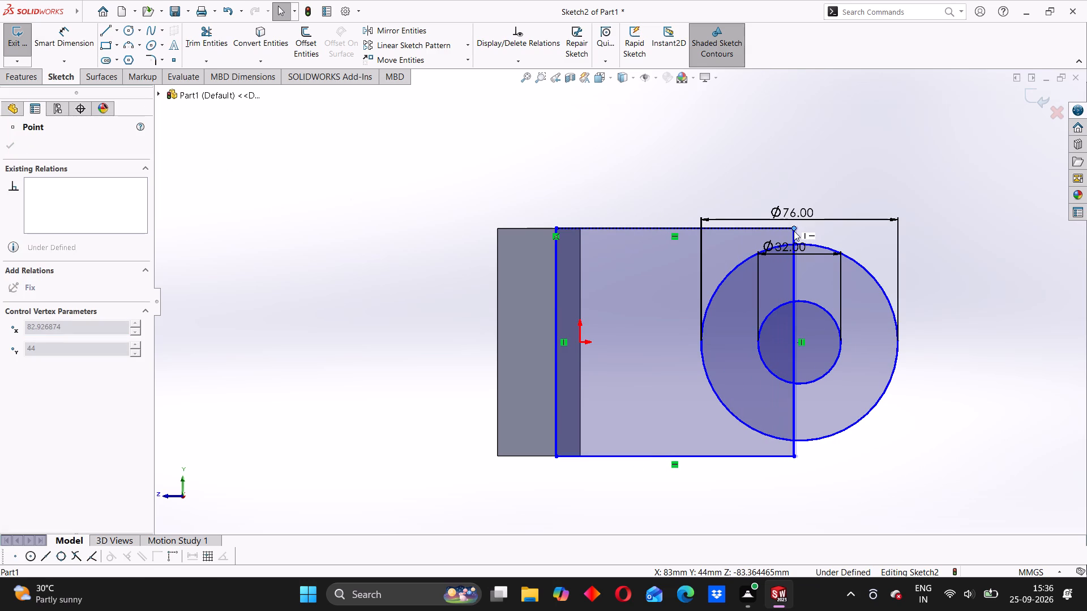
Move the concentric circles' centre onto the midpoint of the rectangle's rear vertical line, adding a Midpoint relation.
scroll(794, 338, down, 7)
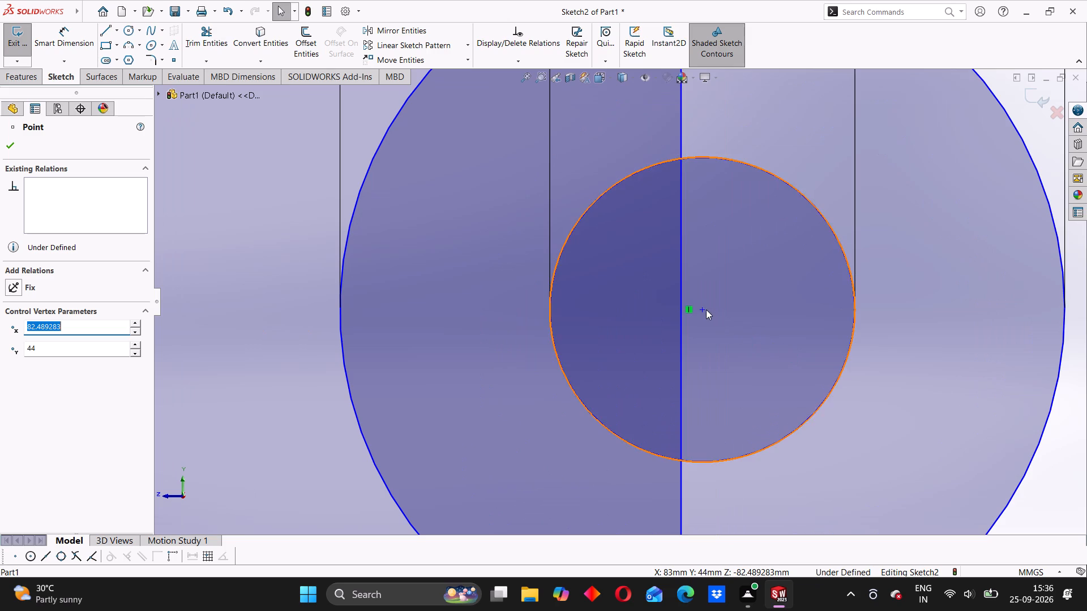
drag(703, 309, 682, 307)
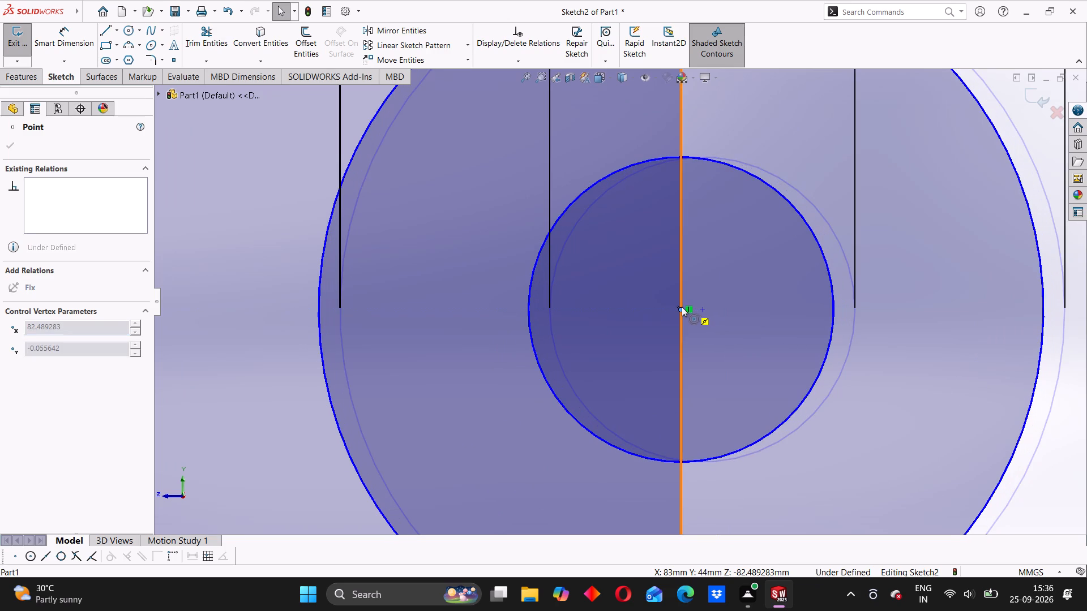
drag(682, 307, 663, 309)
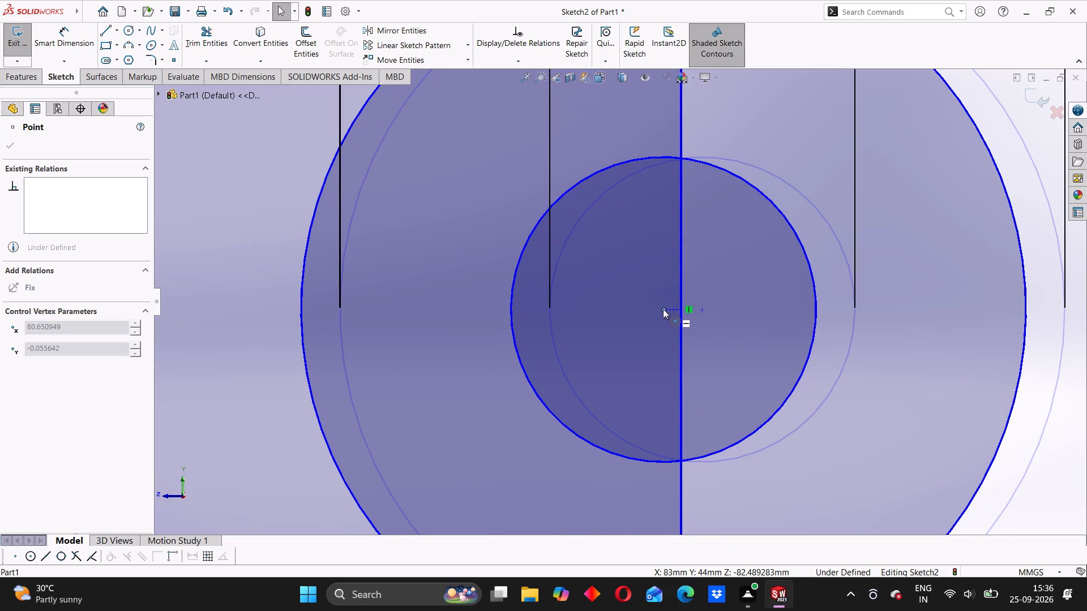
drag(663, 309, 681, 312)
scroll(697, 304, up, 4)
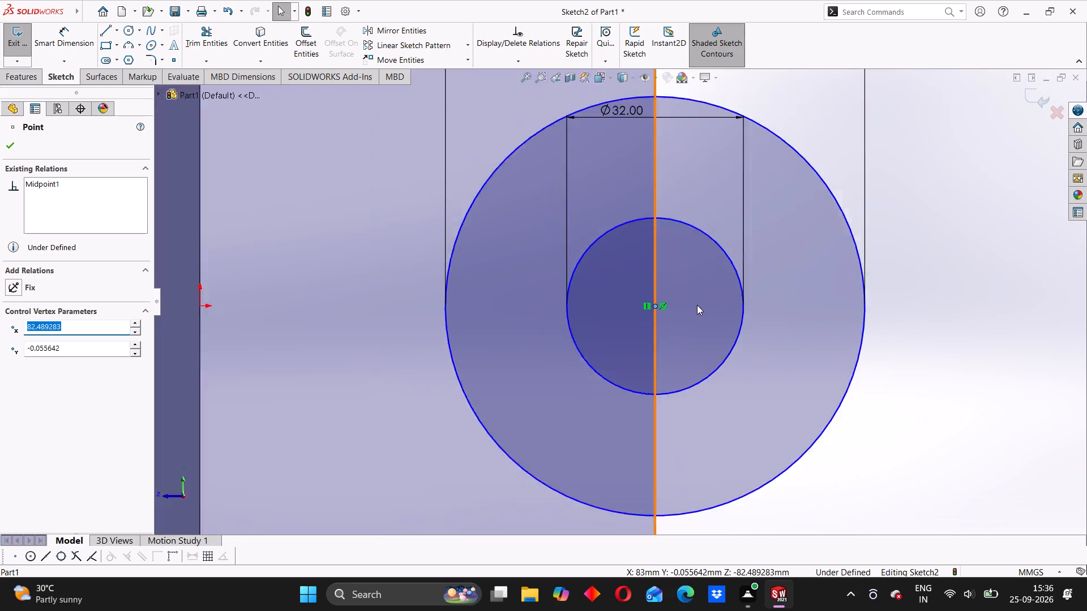
scroll(697, 305, up, 4)
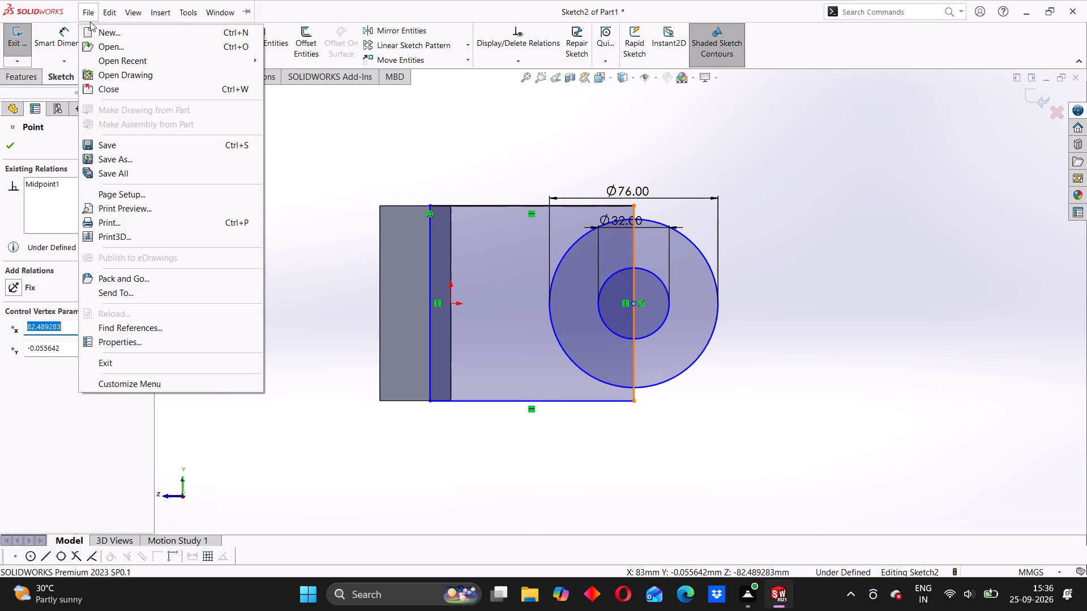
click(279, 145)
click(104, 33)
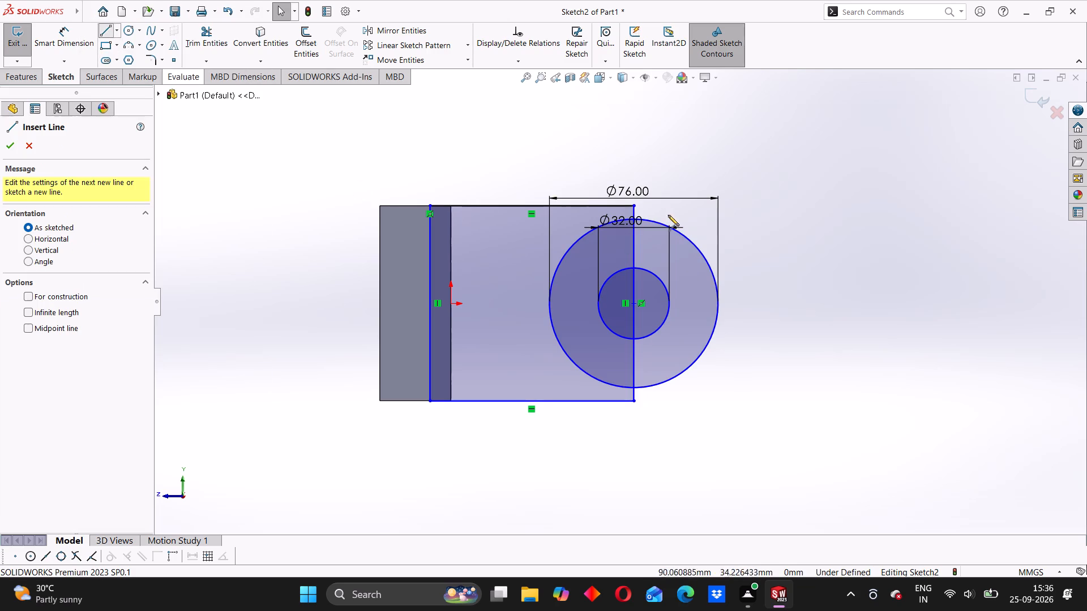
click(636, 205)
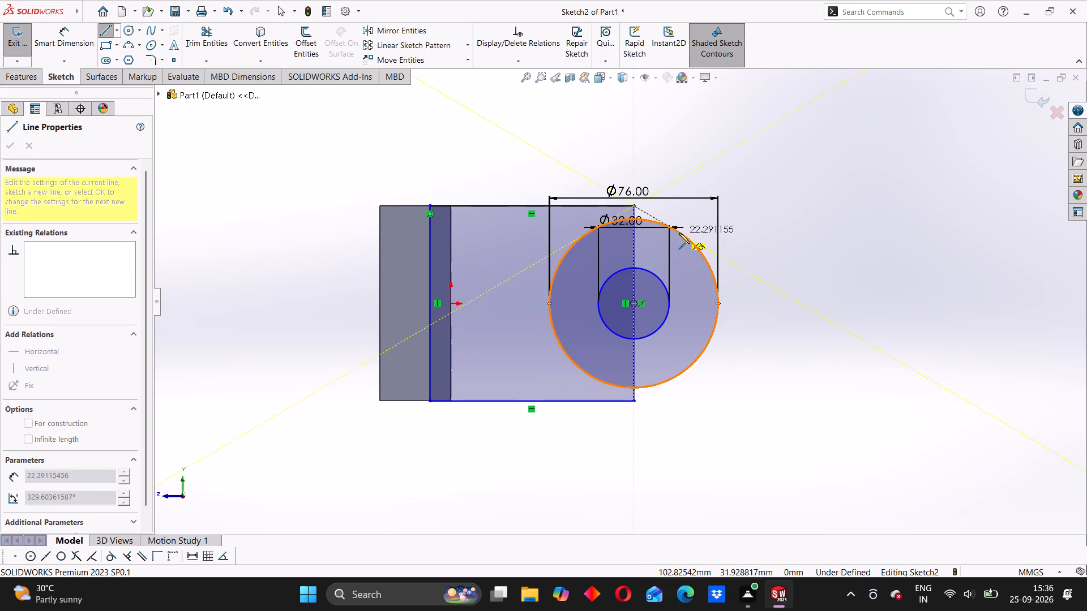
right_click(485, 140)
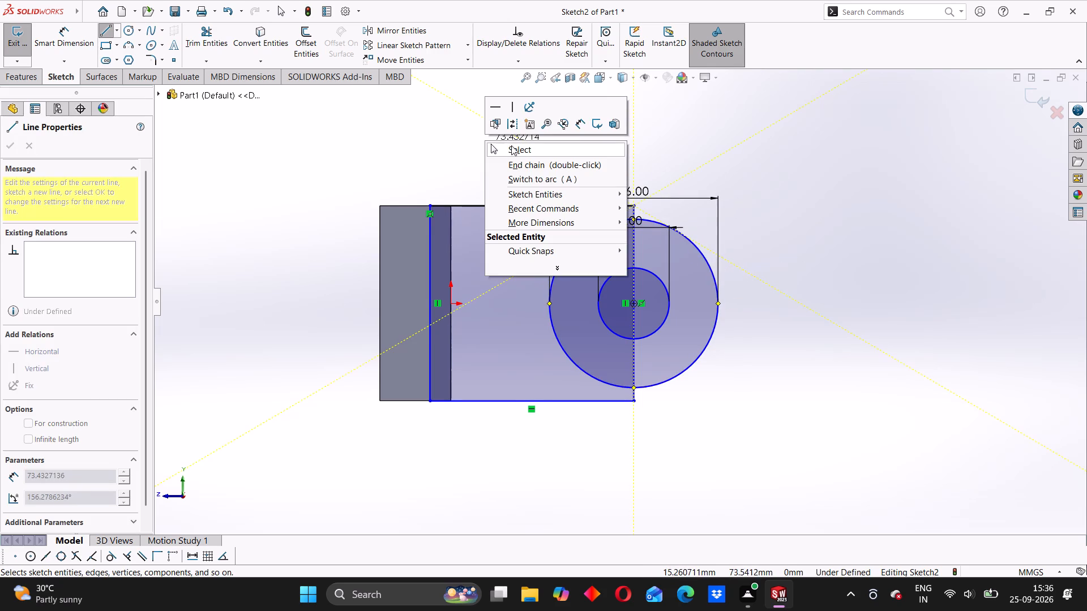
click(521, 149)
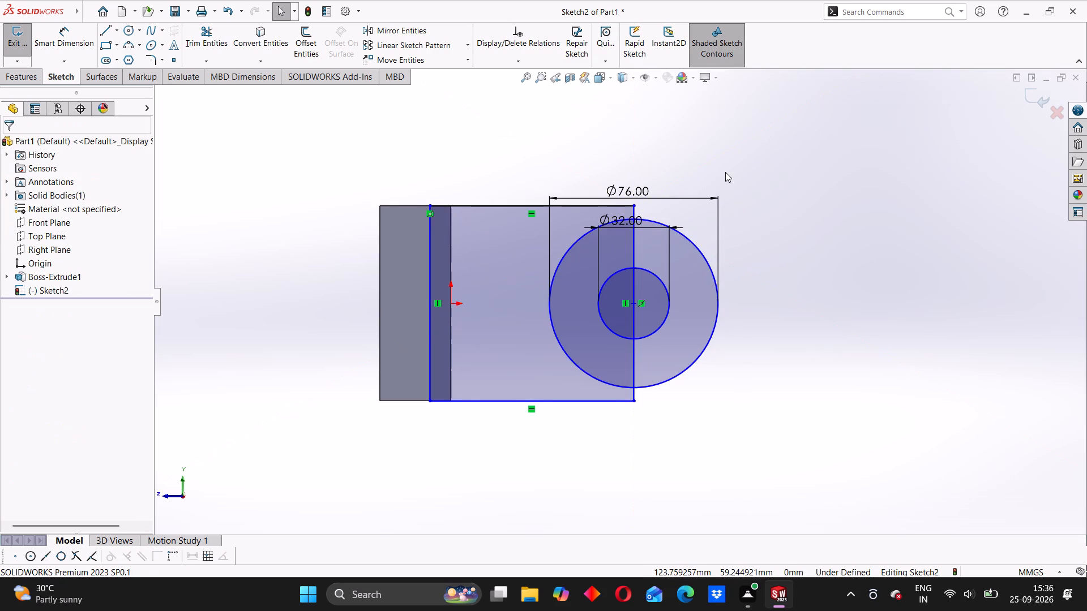
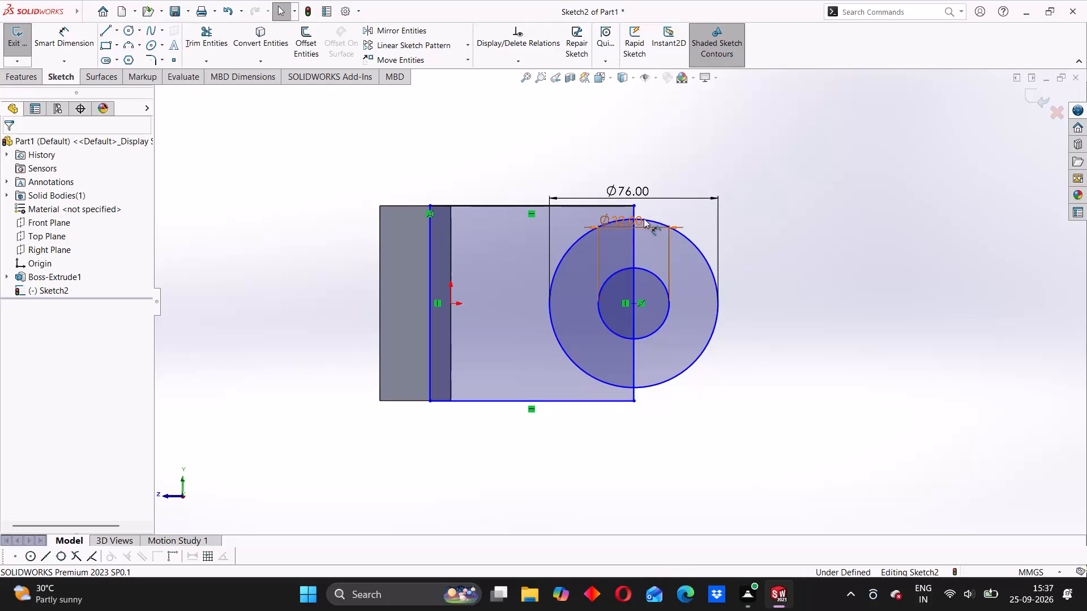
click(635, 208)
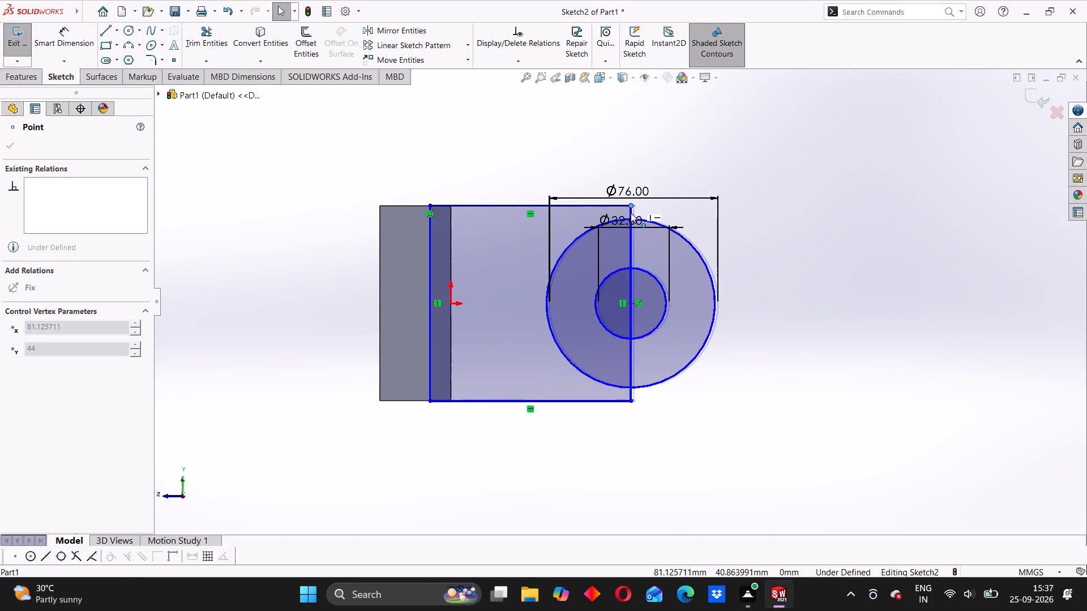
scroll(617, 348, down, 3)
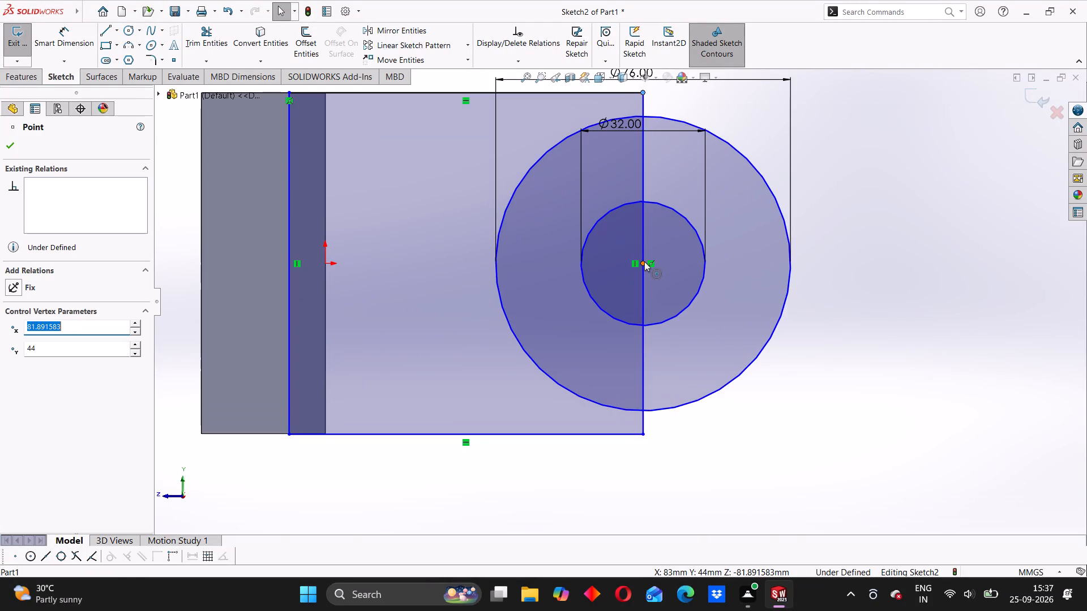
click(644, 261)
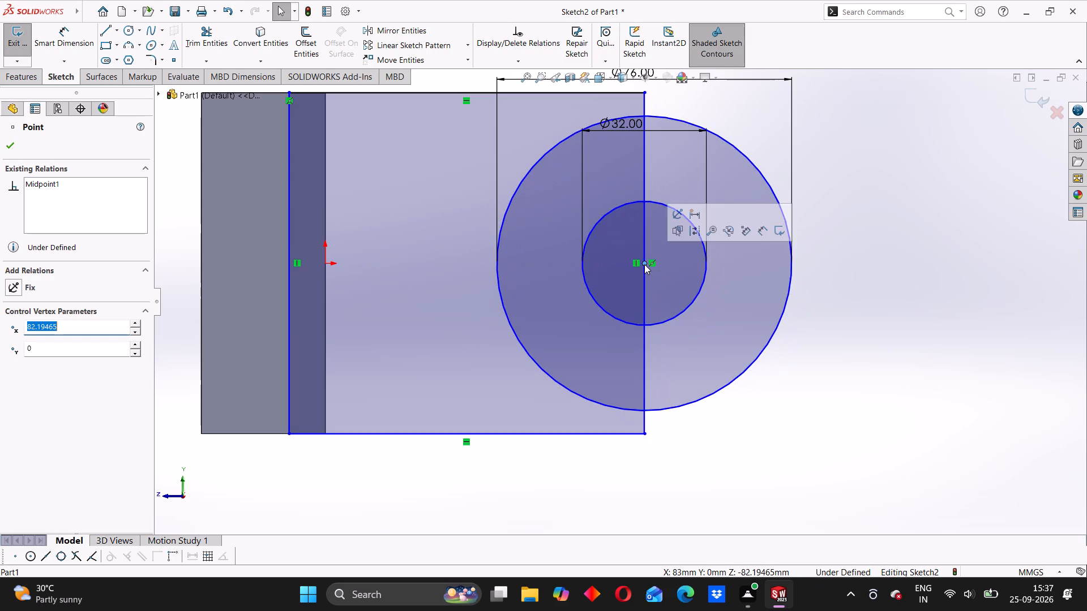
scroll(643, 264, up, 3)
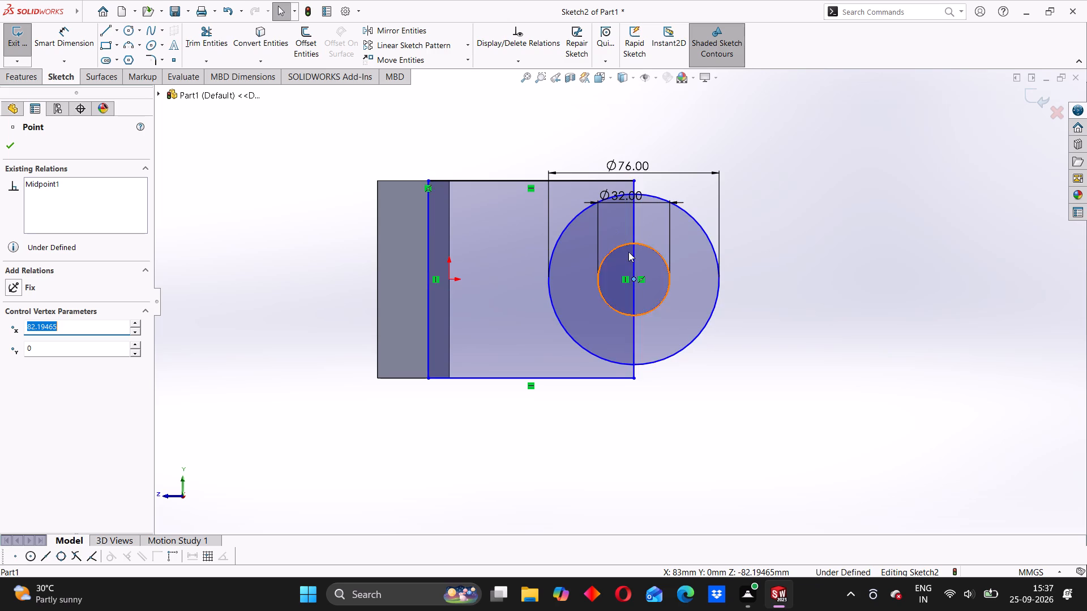
Add a Collinear relation between the sketched rectangle's lower horizontal line and the block's bottom edge.
scroll(628, 252, down, 1)
scroll(628, 252, up, 1)
scroll(439, 393, down, 4)
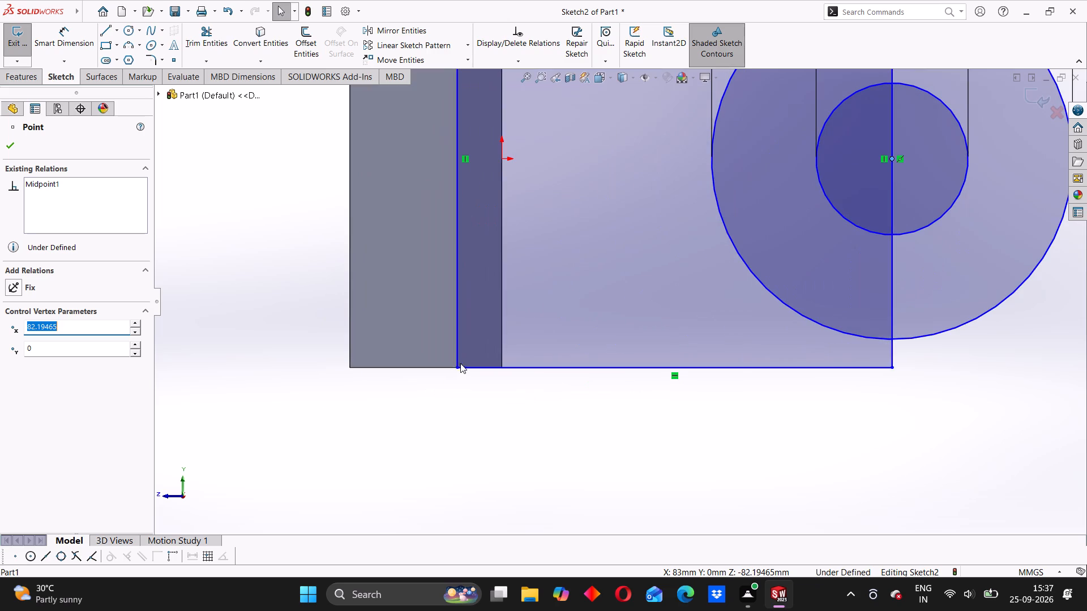
click(474, 367)
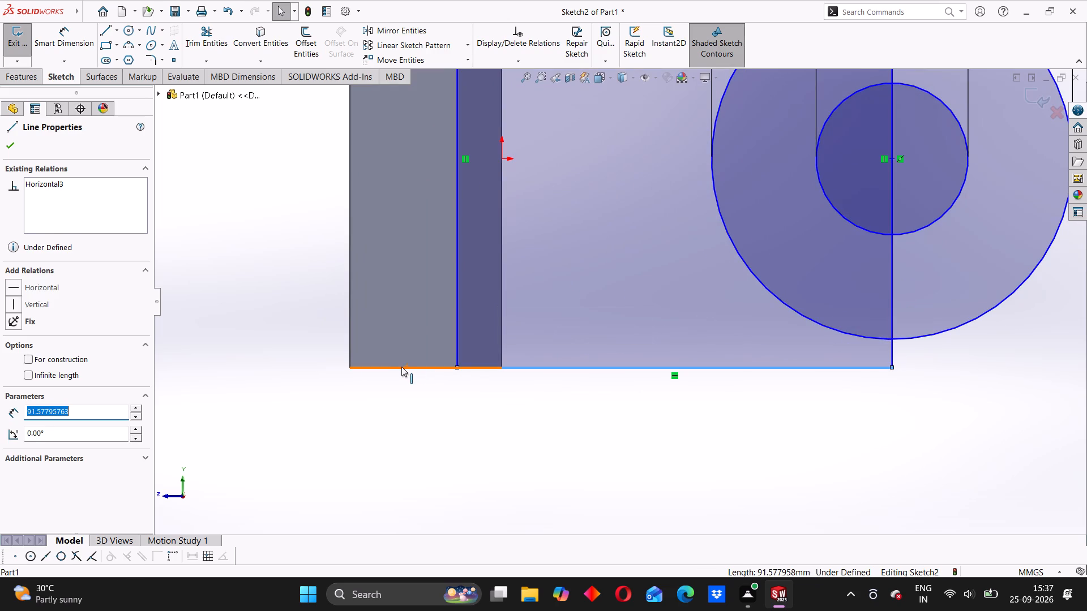
ctrl+click(401, 367)
click(12, 346)
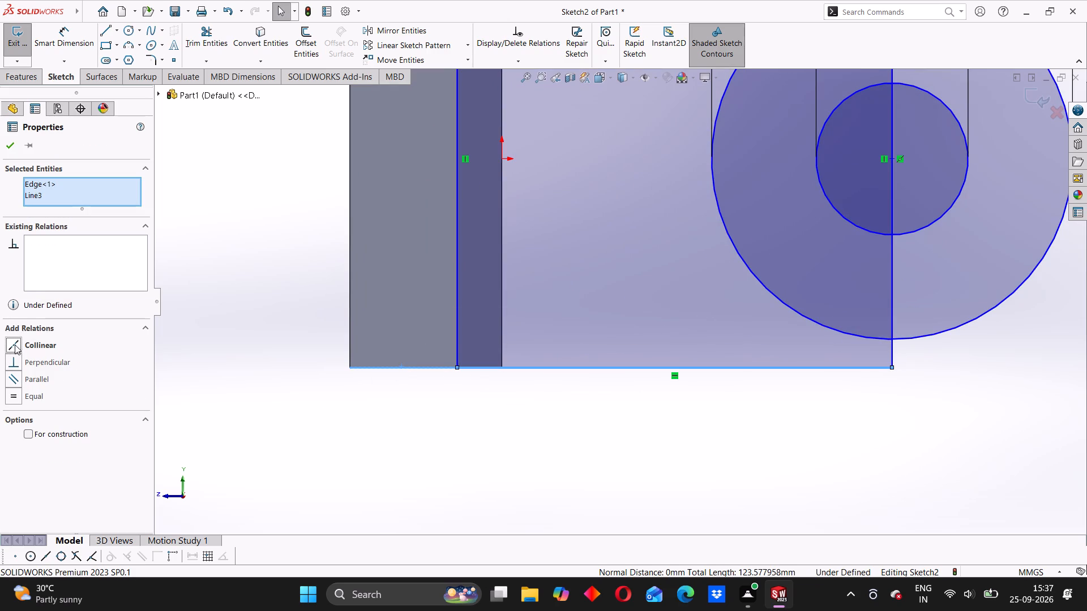
click(12, 143)
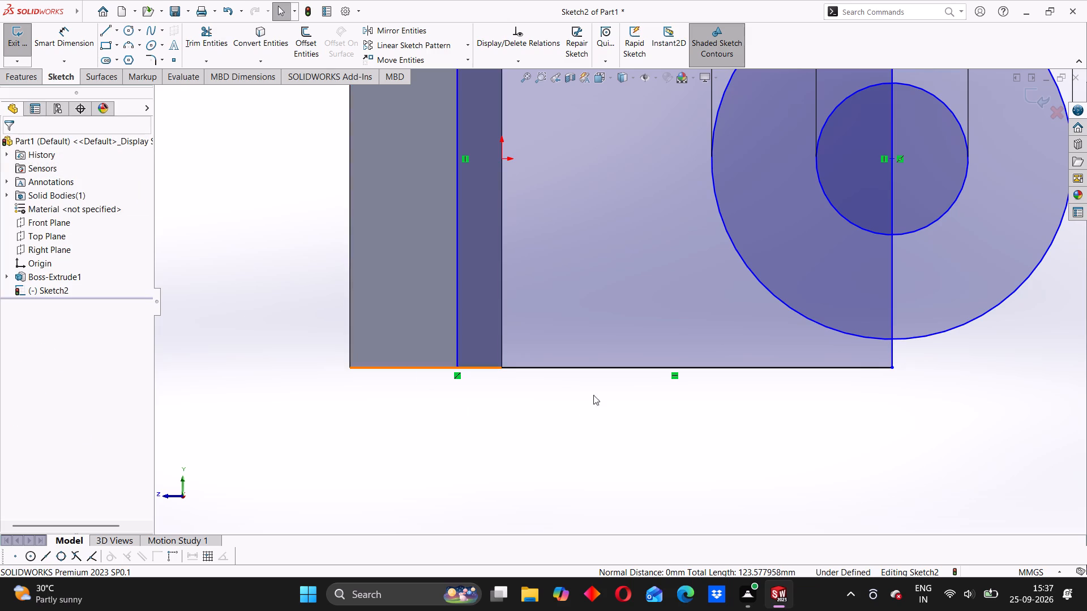
Examine how the rectangle and concentric circles sit against the block, face-on and from angled views.
scroll(624, 380, up, 3)
scroll(663, 301, down, 2)
scroll(664, 301, up, 1)
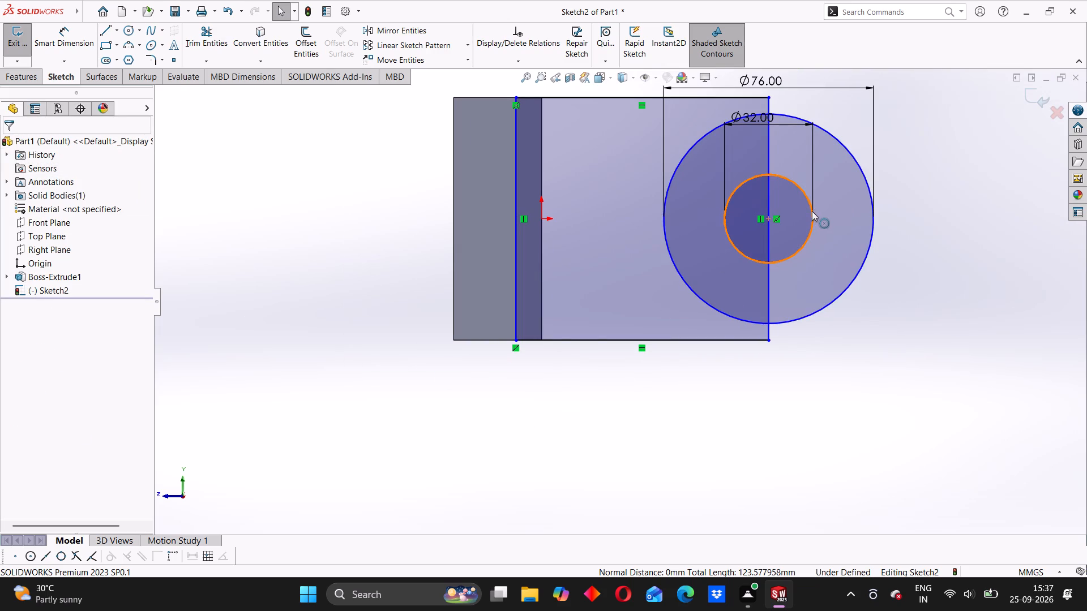
drag(812, 211, 842, 204)
click(947, 241)
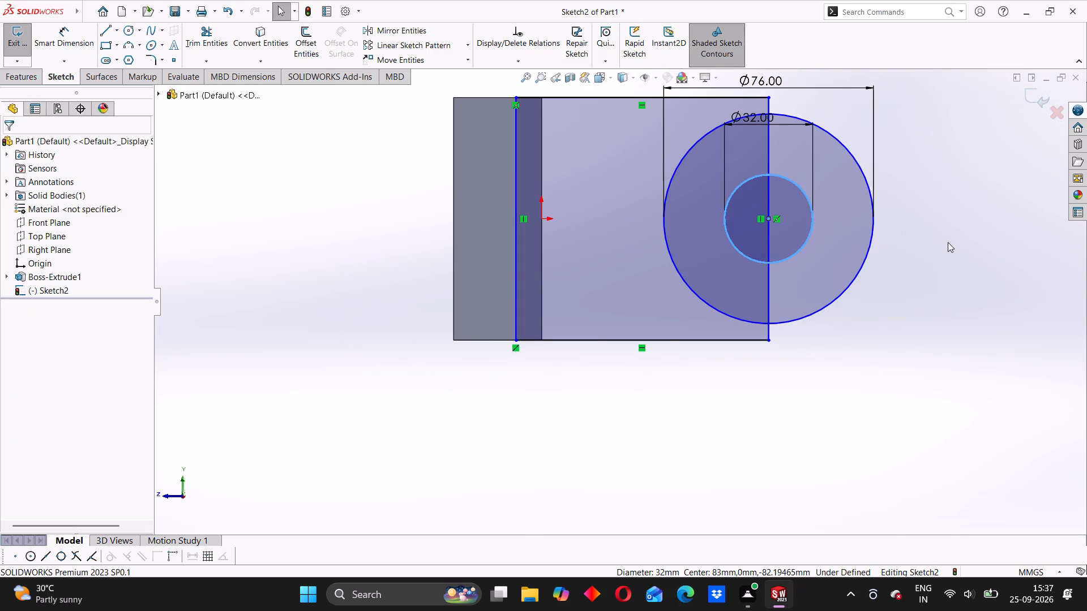
scroll(663, 270, up, 2)
scroll(550, 261, down, 1)
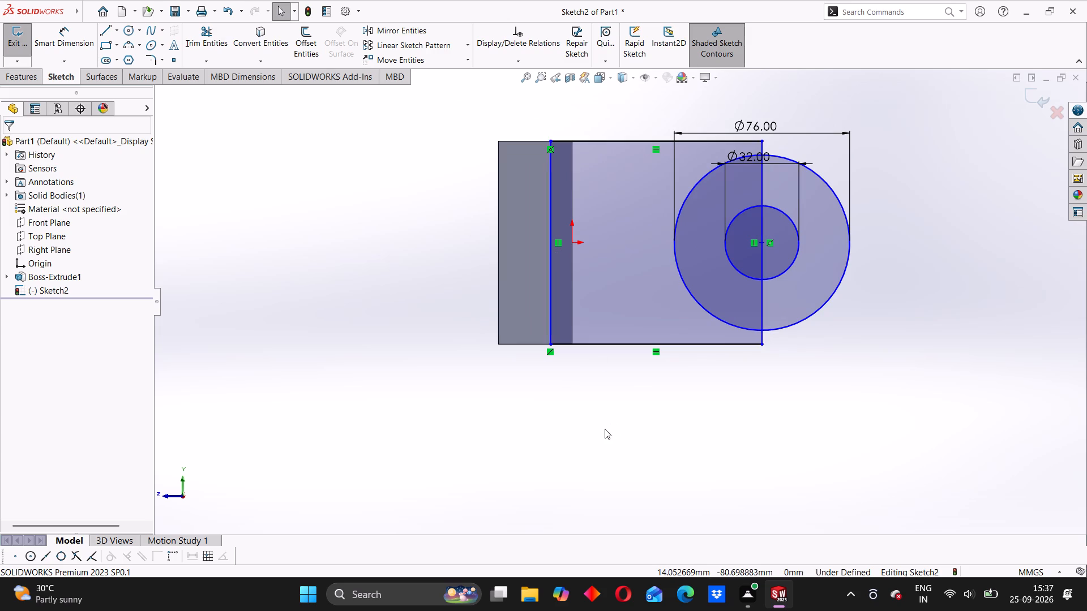
scroll(605, 428, up, 3)
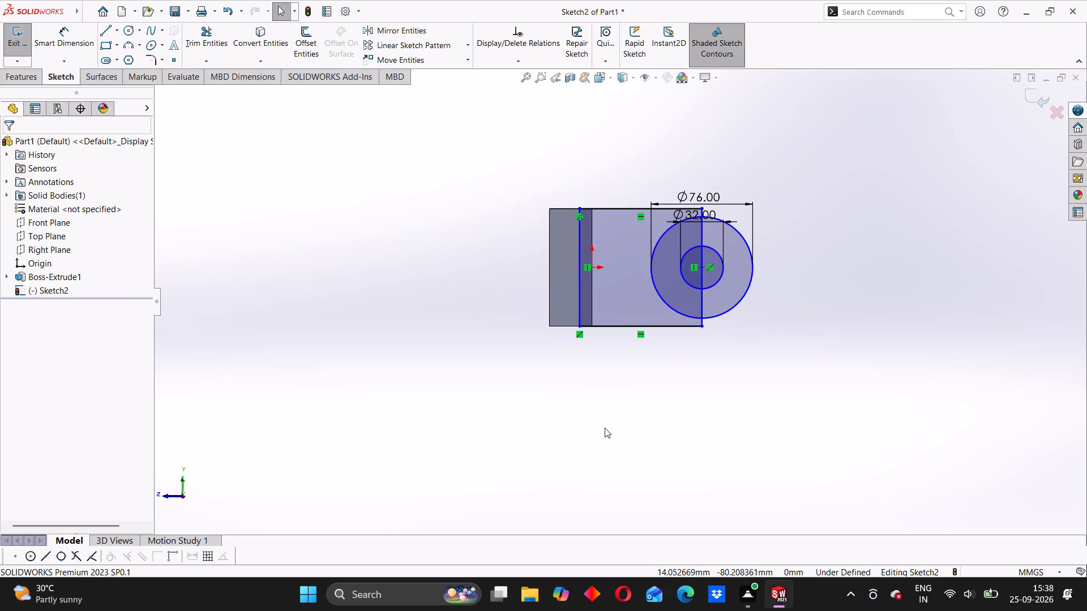
middle_drag(701, 408, 634, 394)
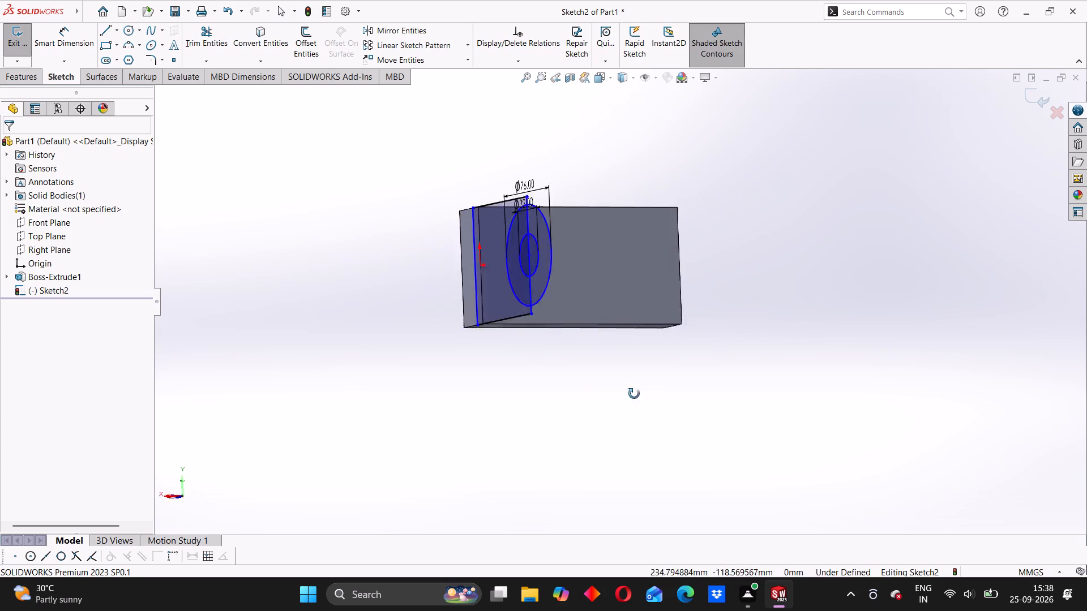
middle_drag(634, 394, 675, 391)
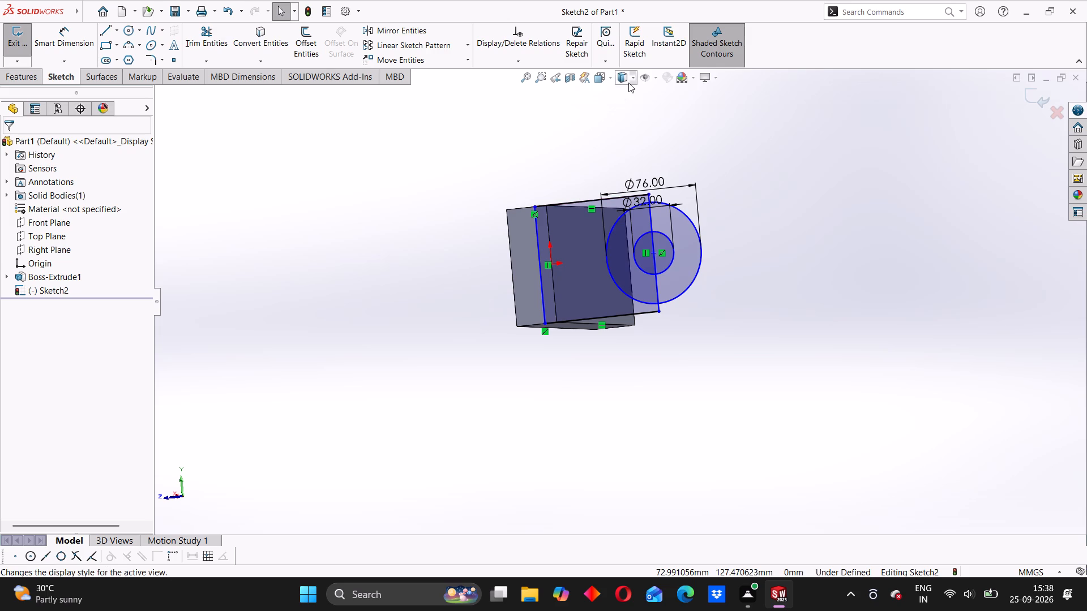
click(611, 76)
click(671, 139)
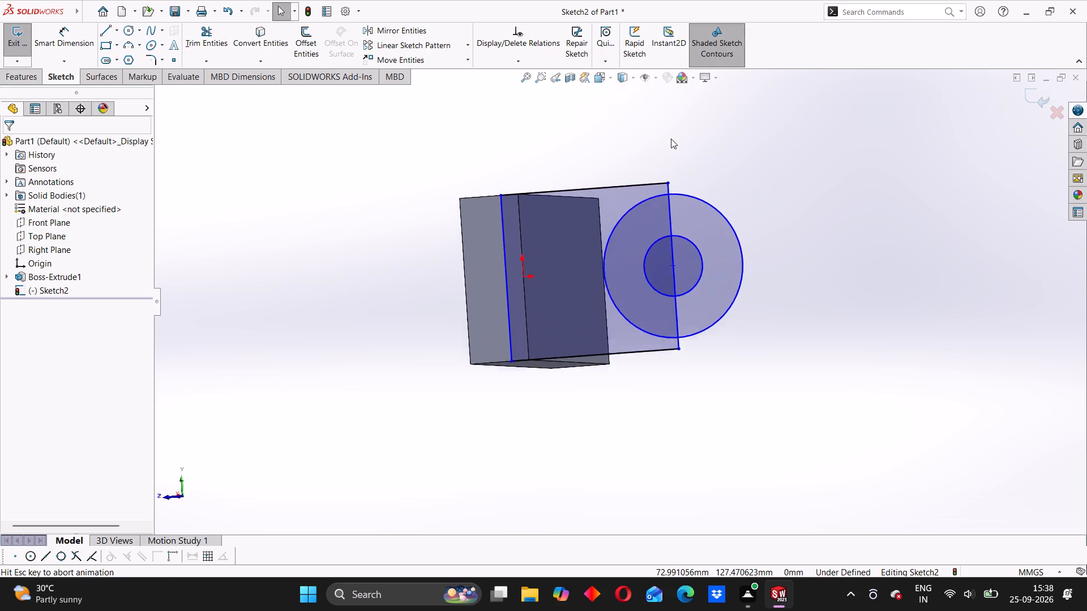
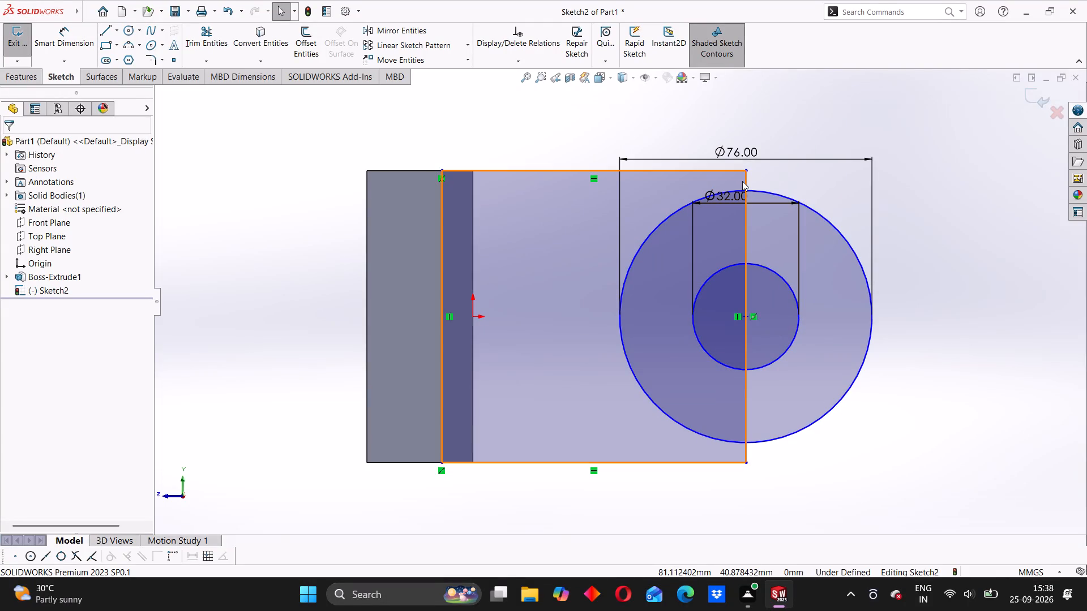
Delete the sketched rectangle's vertical line that passes through the centre of the circles.
click(745, 181)
key(Delete)
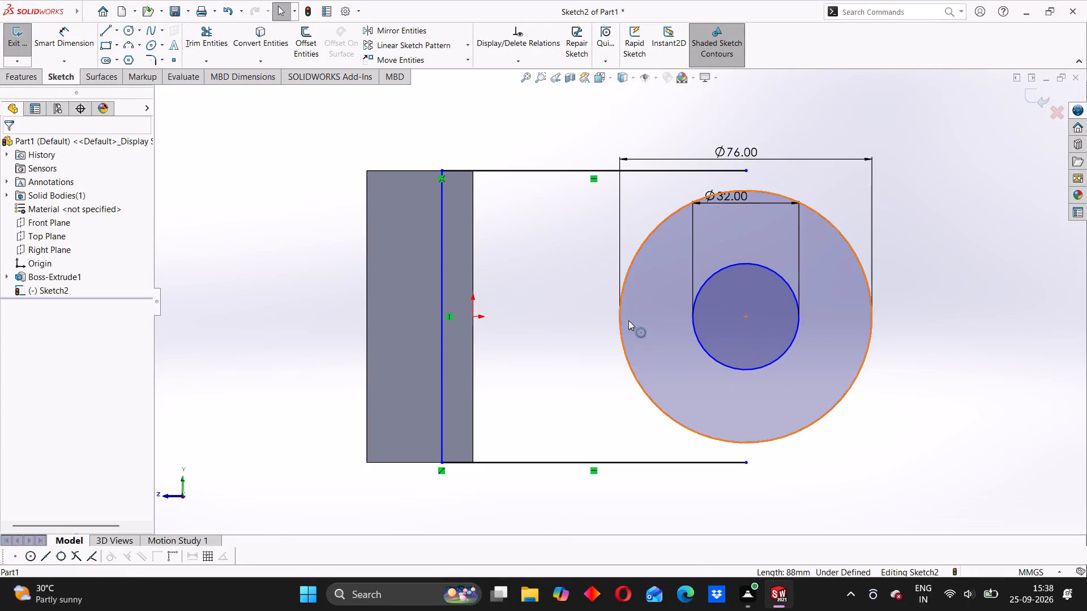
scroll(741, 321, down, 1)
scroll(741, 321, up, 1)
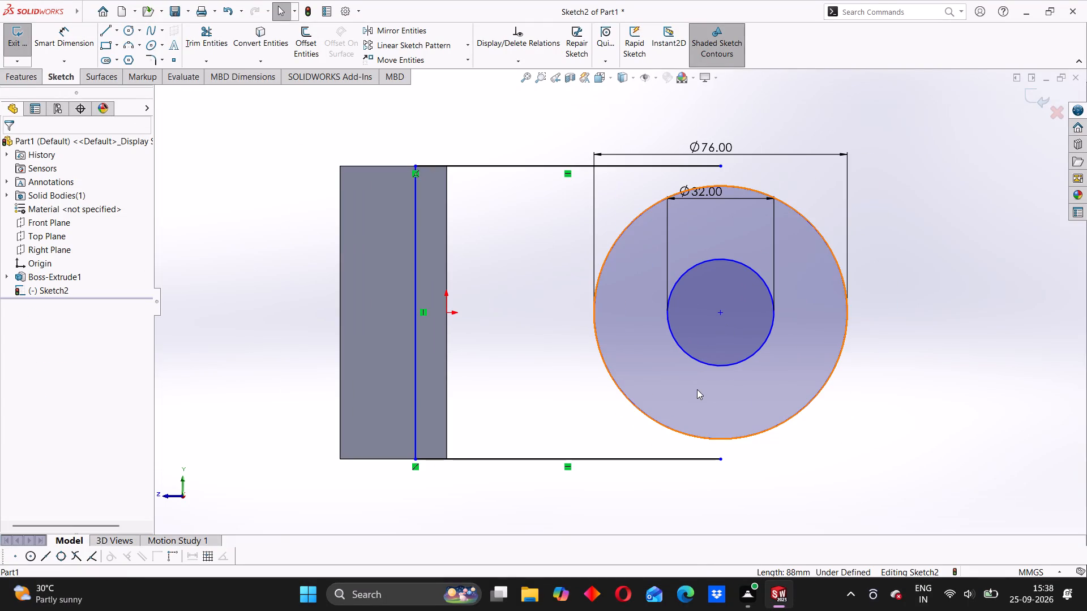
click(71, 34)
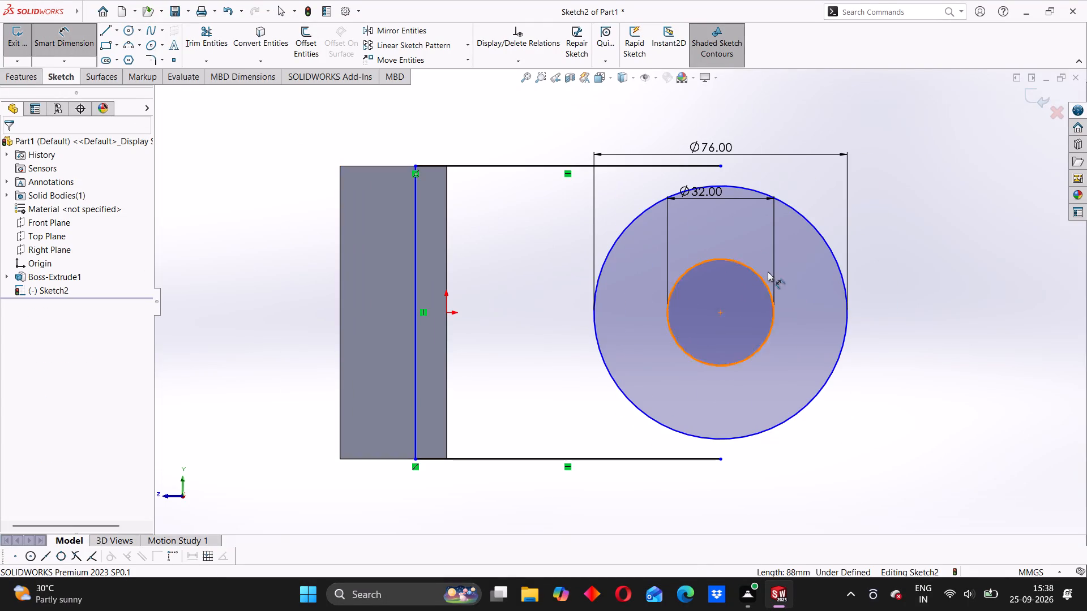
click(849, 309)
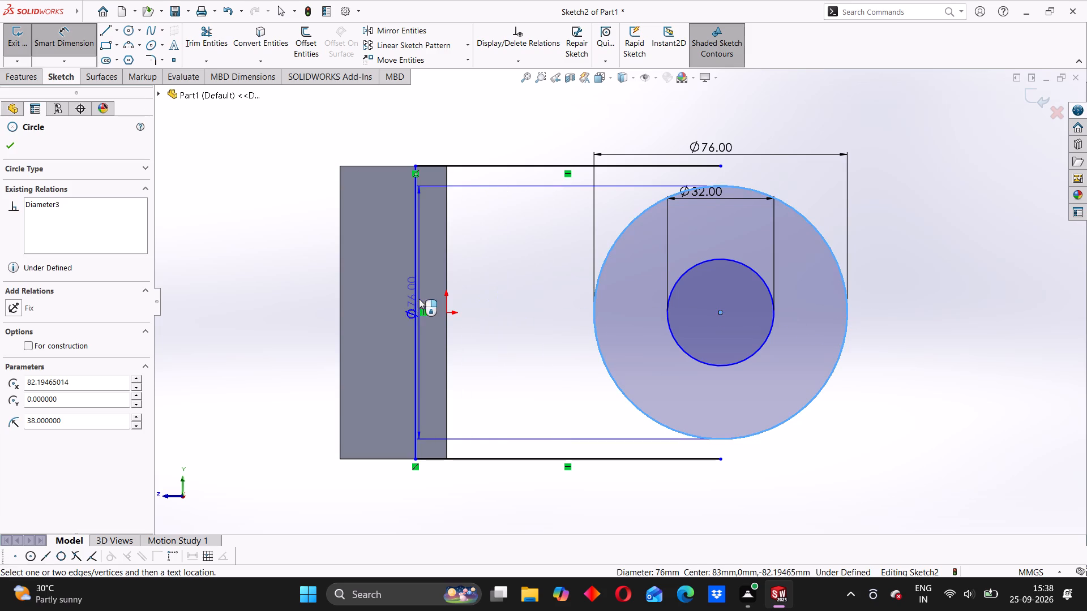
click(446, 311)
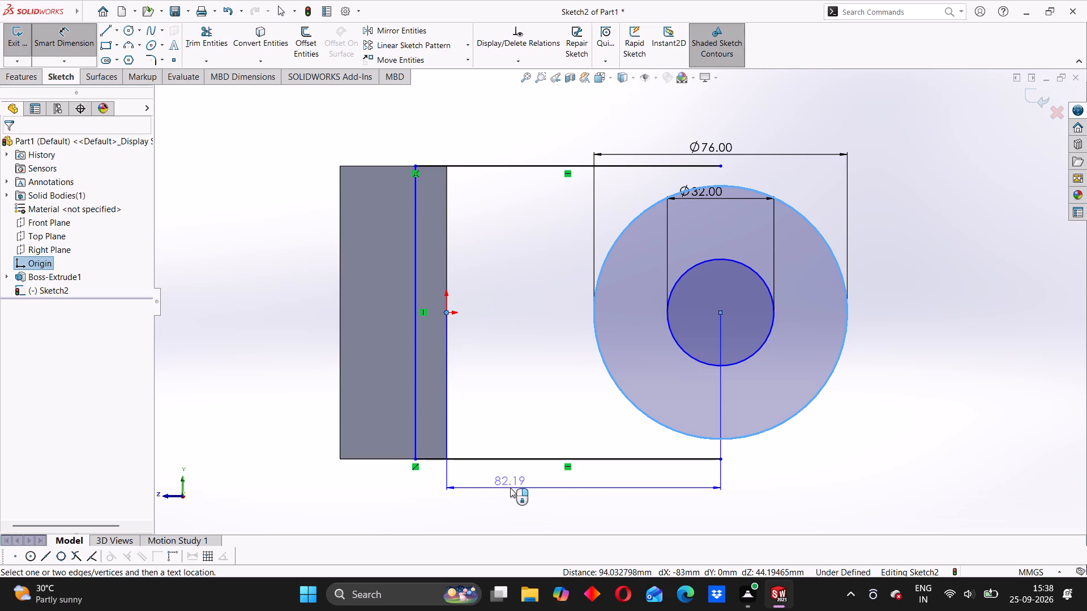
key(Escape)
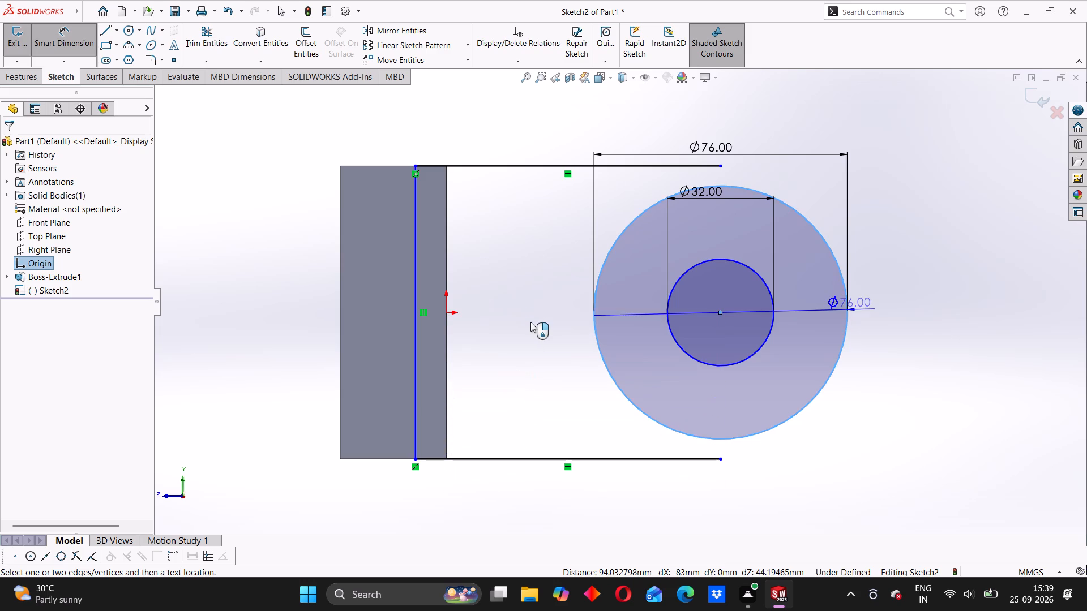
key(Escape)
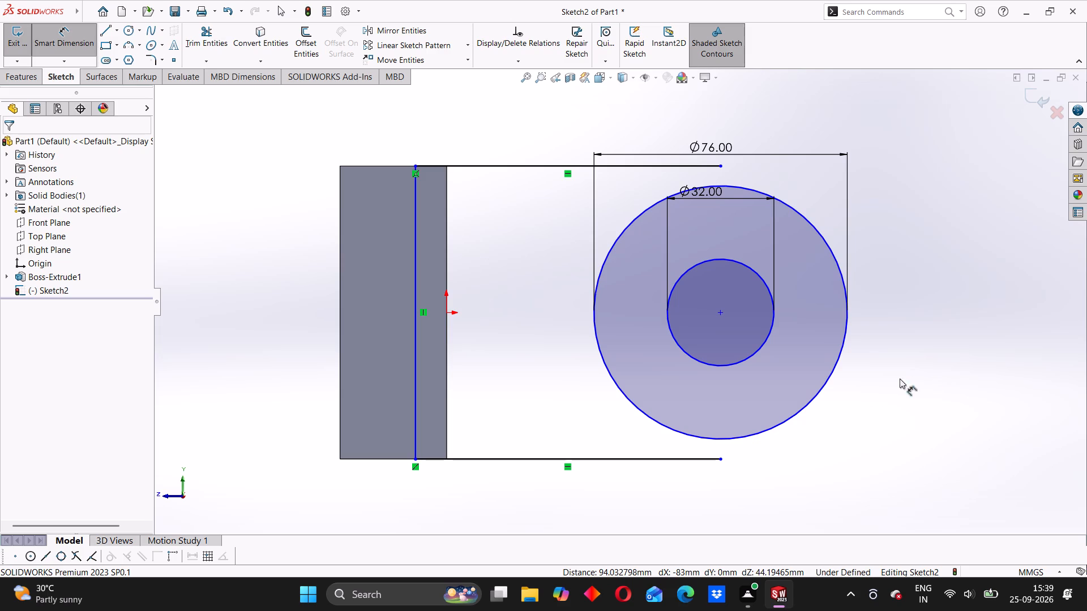
Dimension the horizontal distance from the origin to the circles' centre as 42 mm (80-38).
click(721, 311)
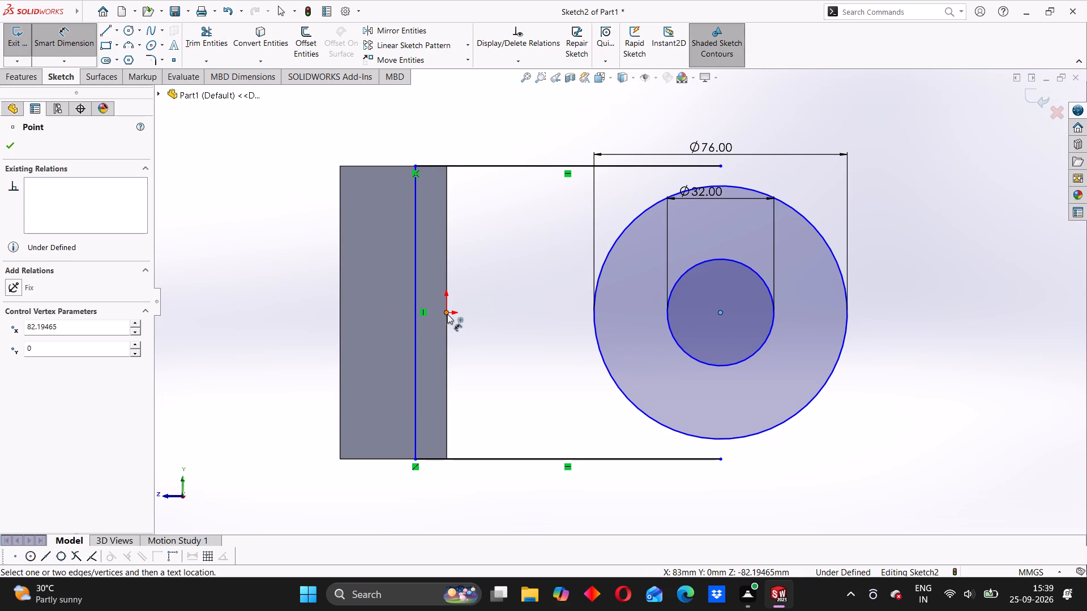
click(447, 314)
click(506, 389)
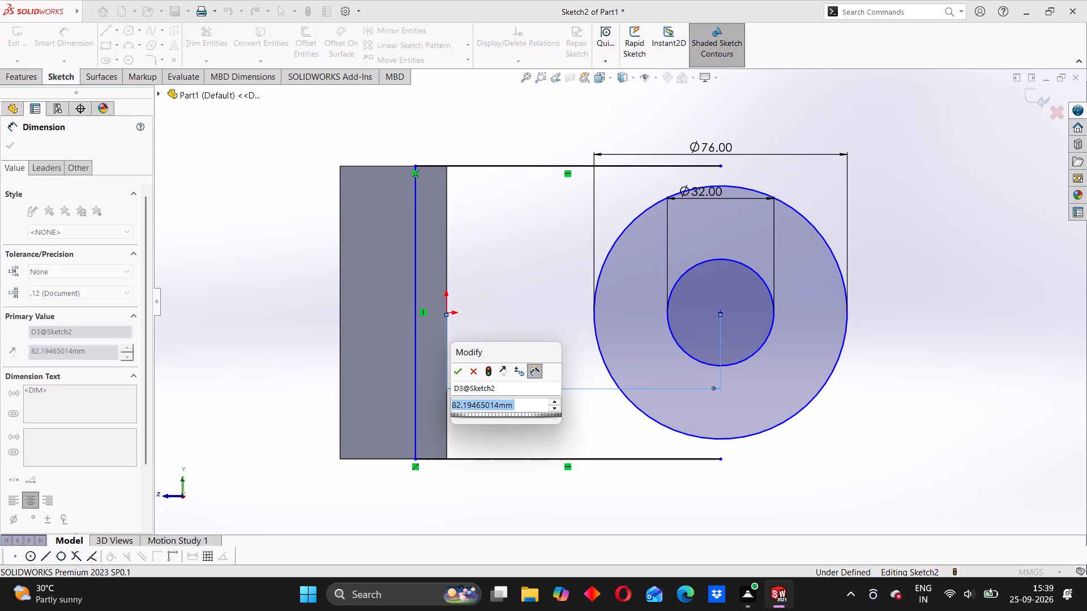
text(80)
key(minus)
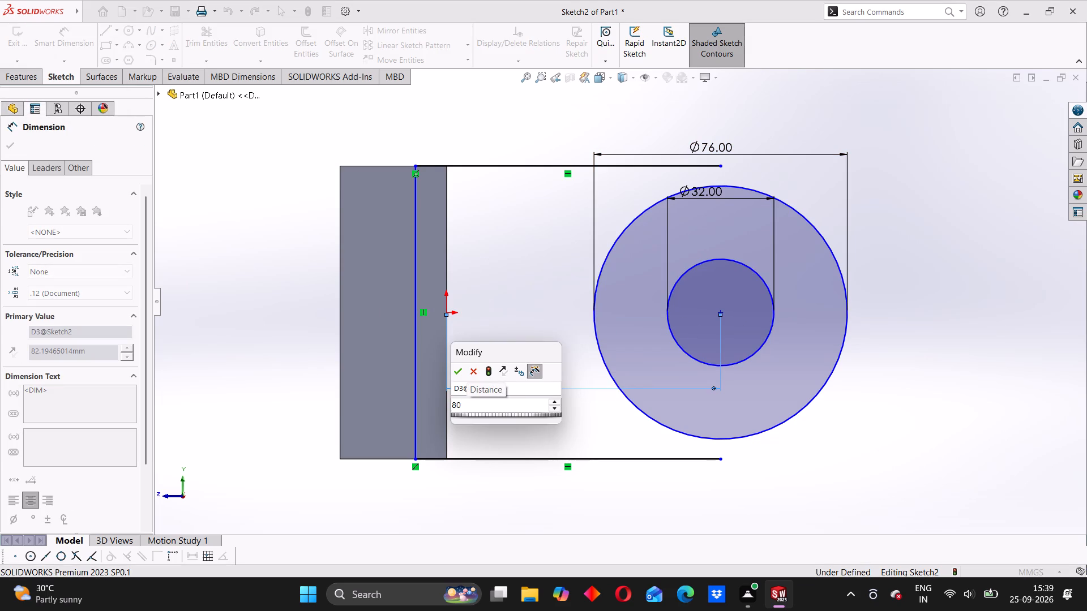
text(38)
key(Return)
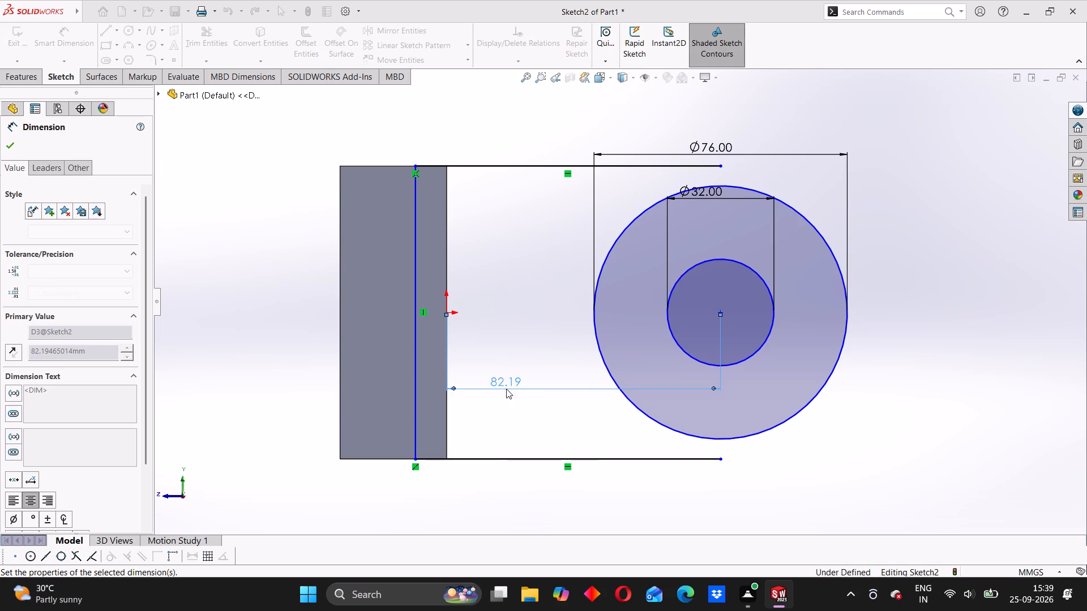
Delete the three remaining lines of the old rectangle, leaving only the two dimensioned circles in the sketch.
scroll(543, 346, down, 1)
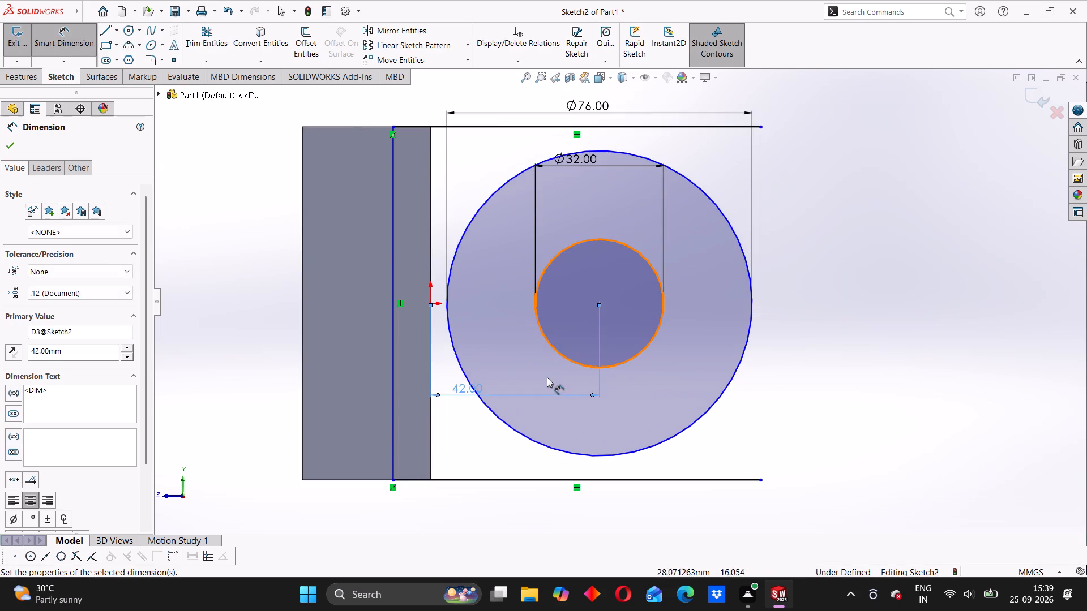
scroll(547, 381, up, 2)
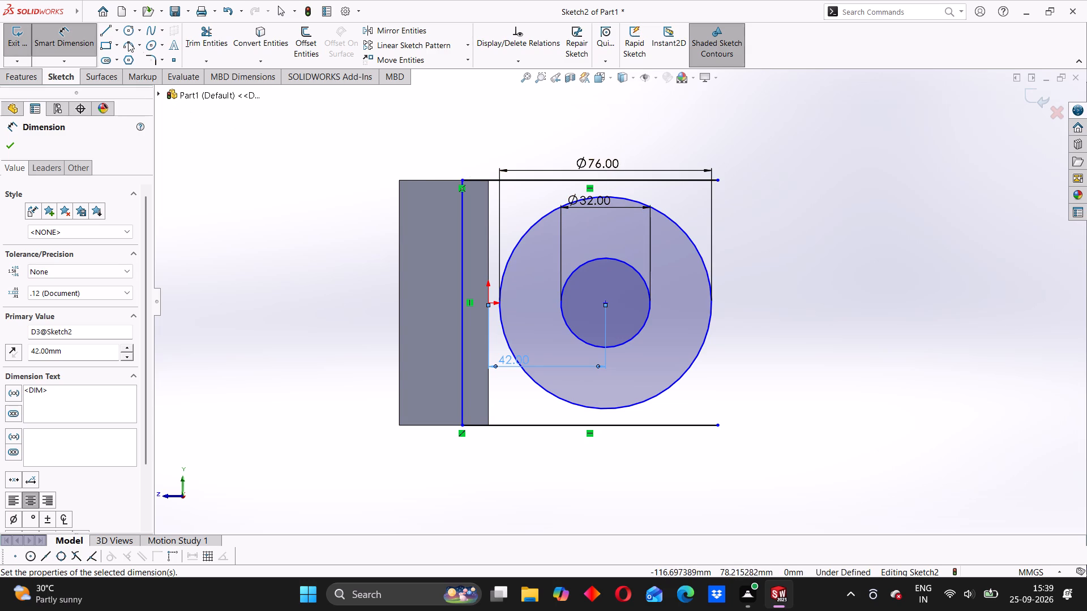
click(507, 182)
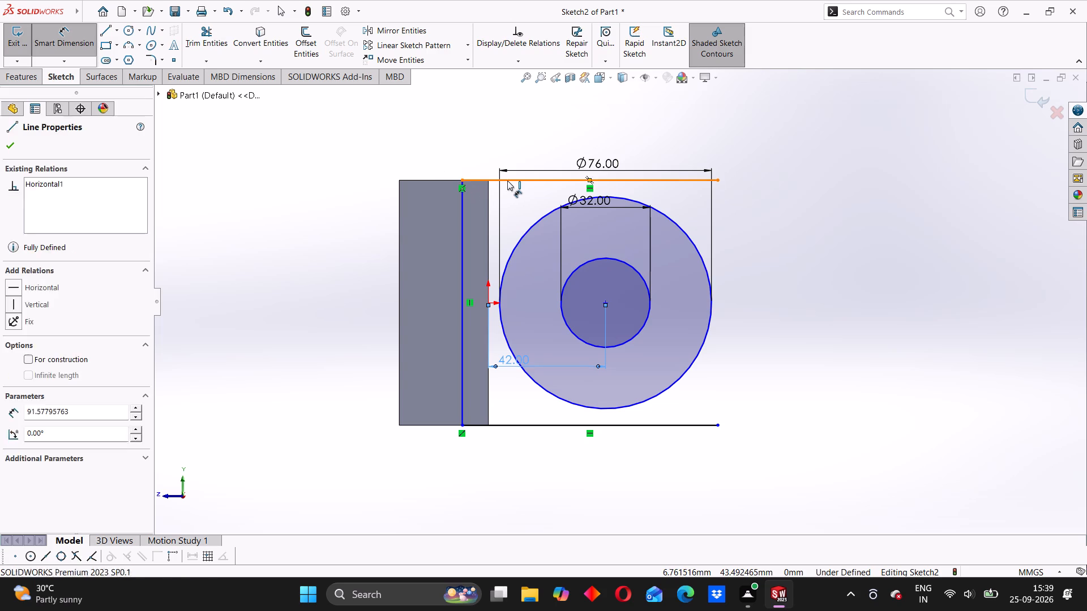
key(Delete)
click(463, 231)
key(Delete)
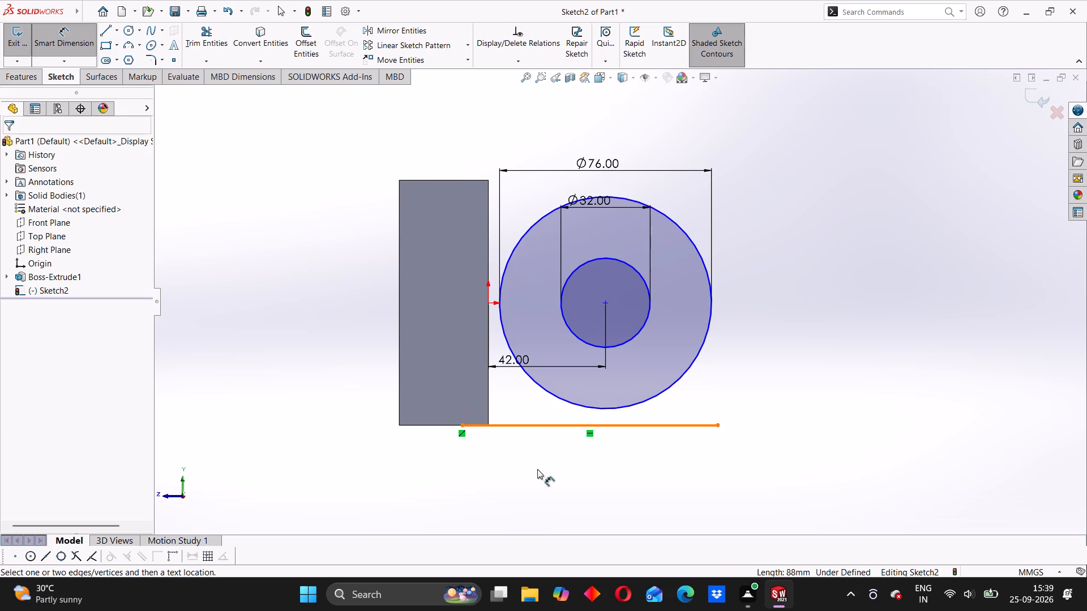
click(530, 426)
key(Delete)
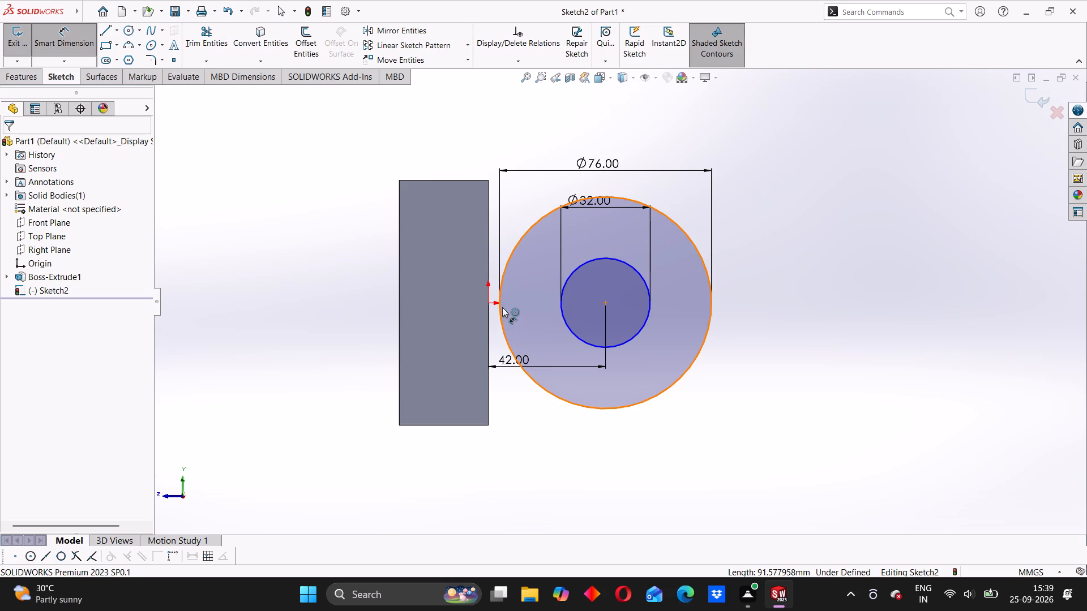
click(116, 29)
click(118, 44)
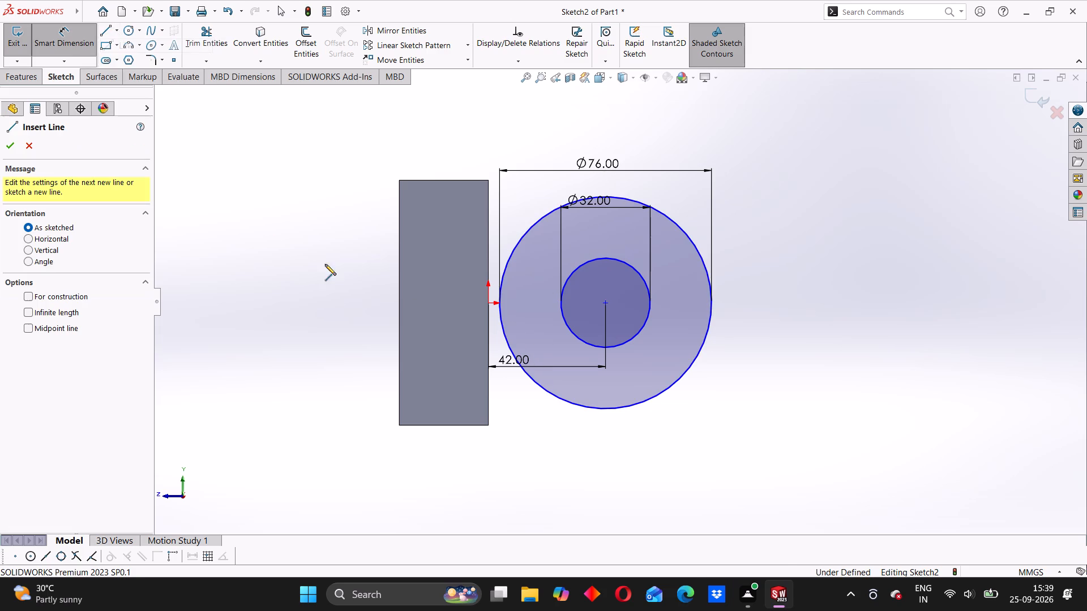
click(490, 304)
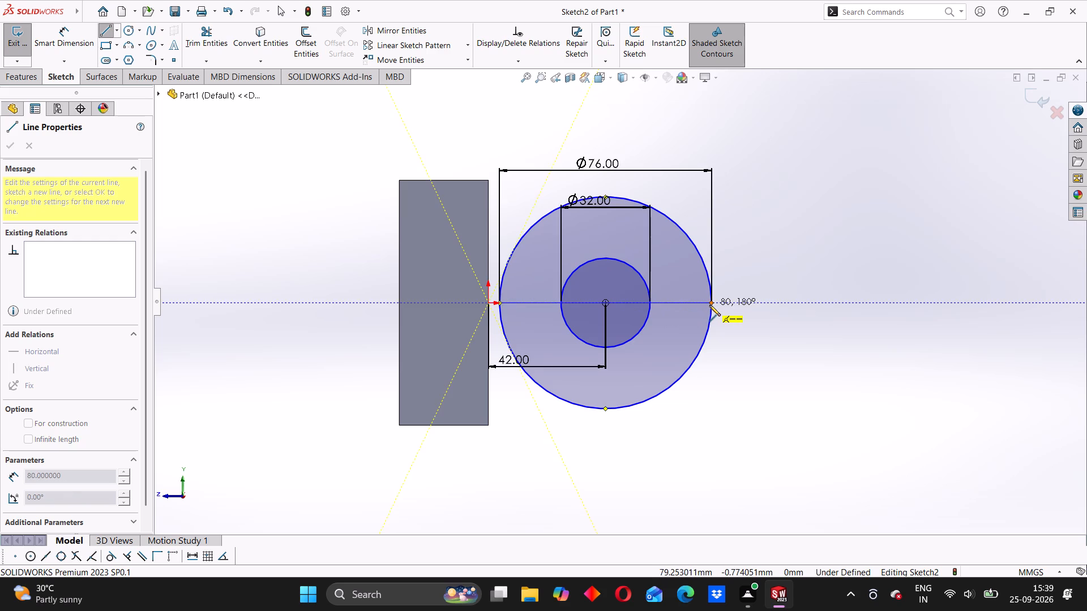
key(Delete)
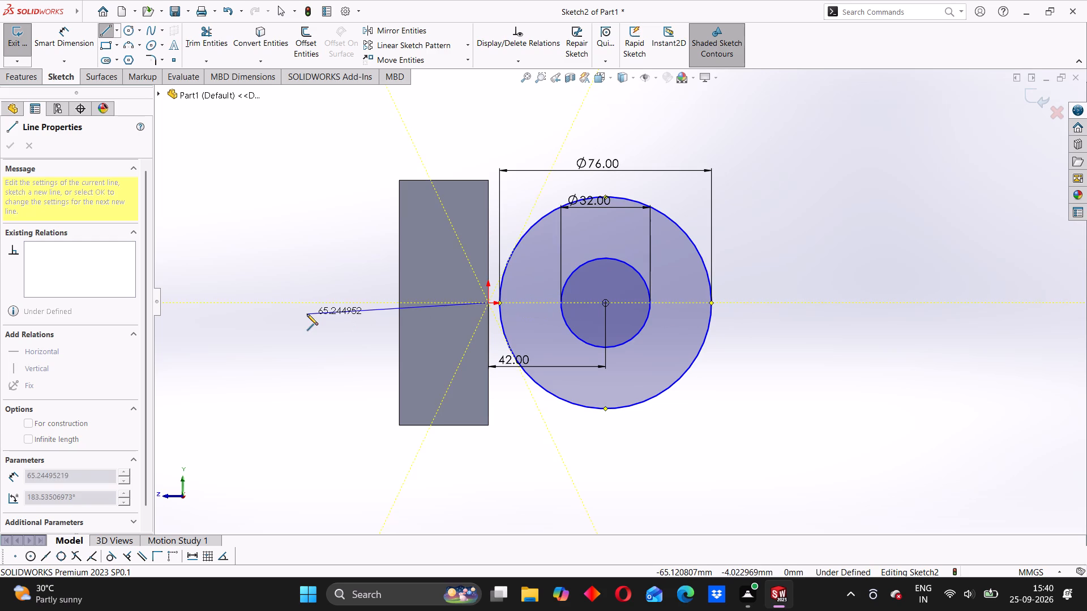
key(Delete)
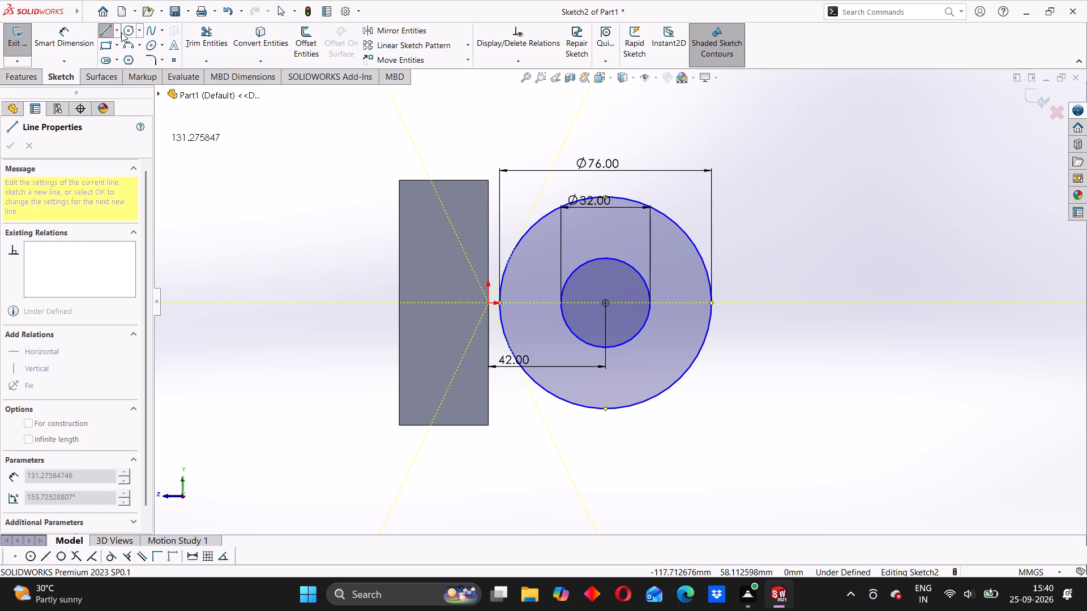
Draw a horizontal centerline about 80 mm long from the origin to the far quadrant of the 76 mm circle.
click(119, 32)
click(118, 58)
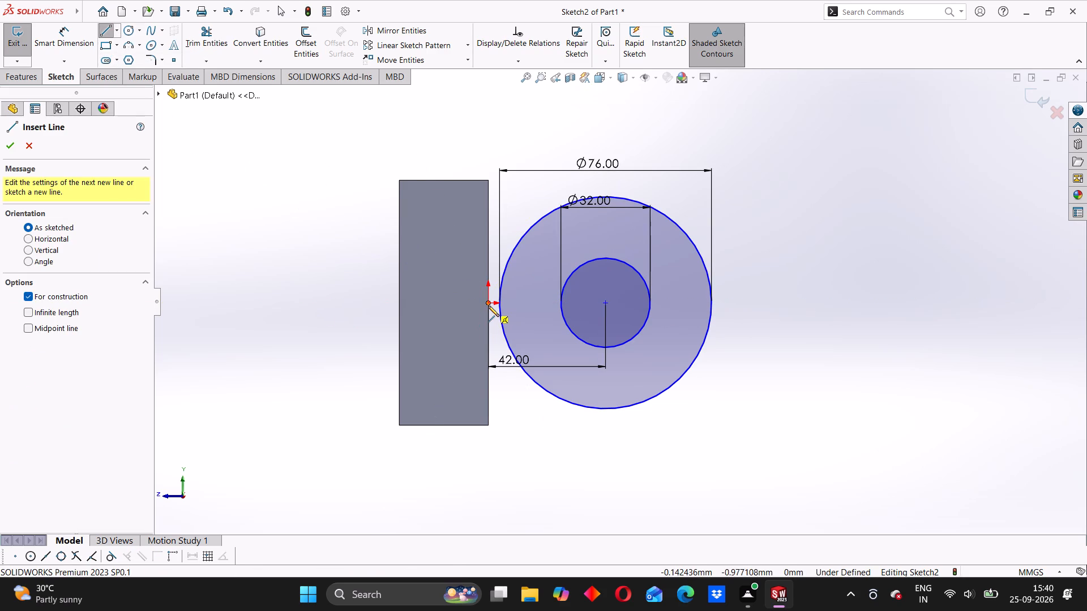
click(488, 305)
click(709, 303)
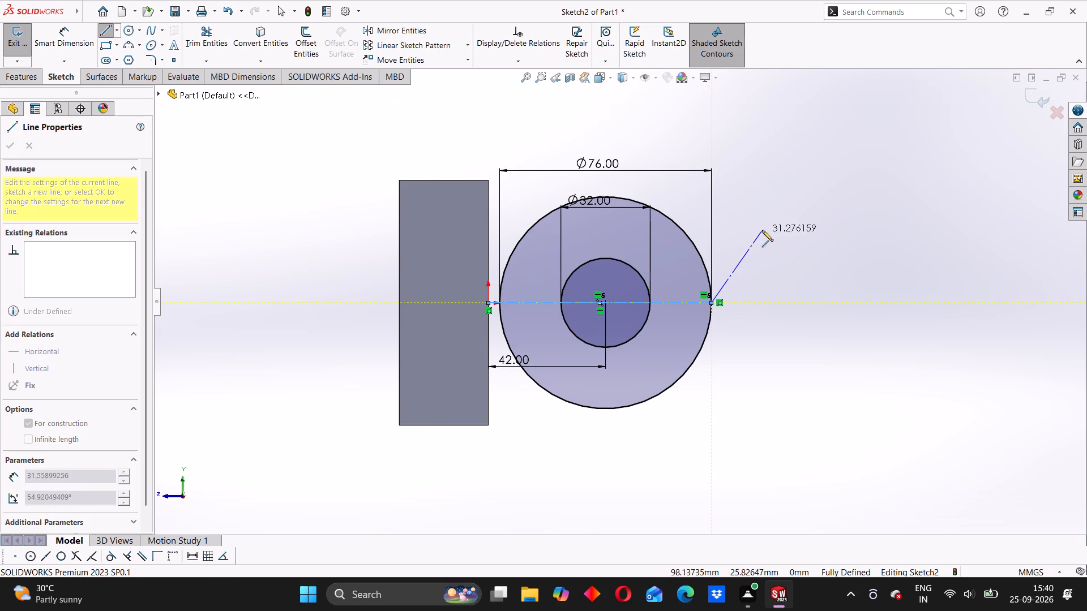
right_click(762, 230)
click(785, 238)
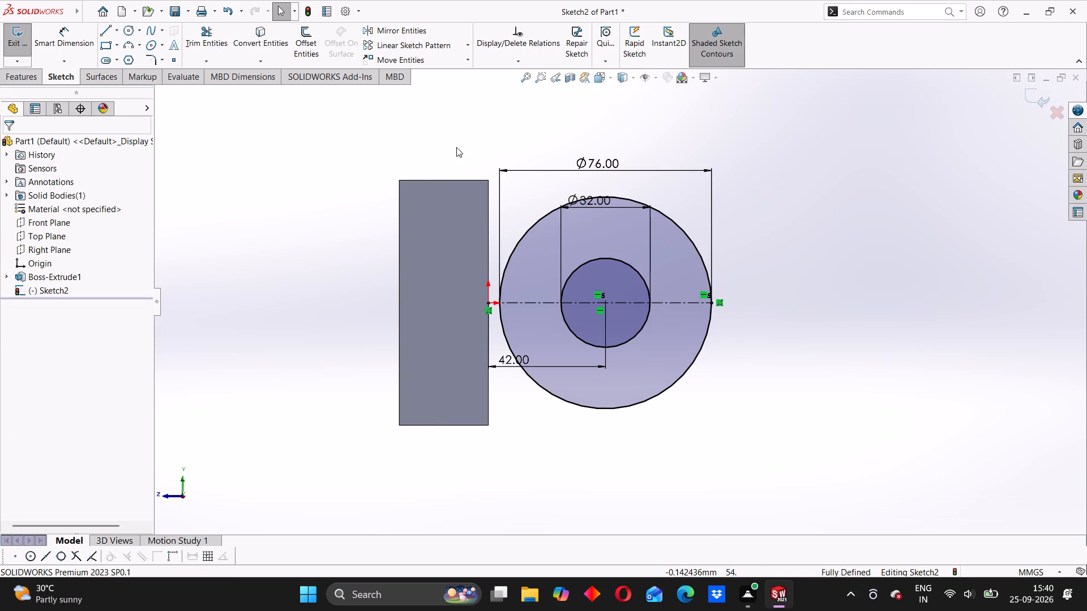
Sketch a corner rectangle about 42 x 88 mm from the block's upper corner to directly below the circles' centre.
click(106, 46)
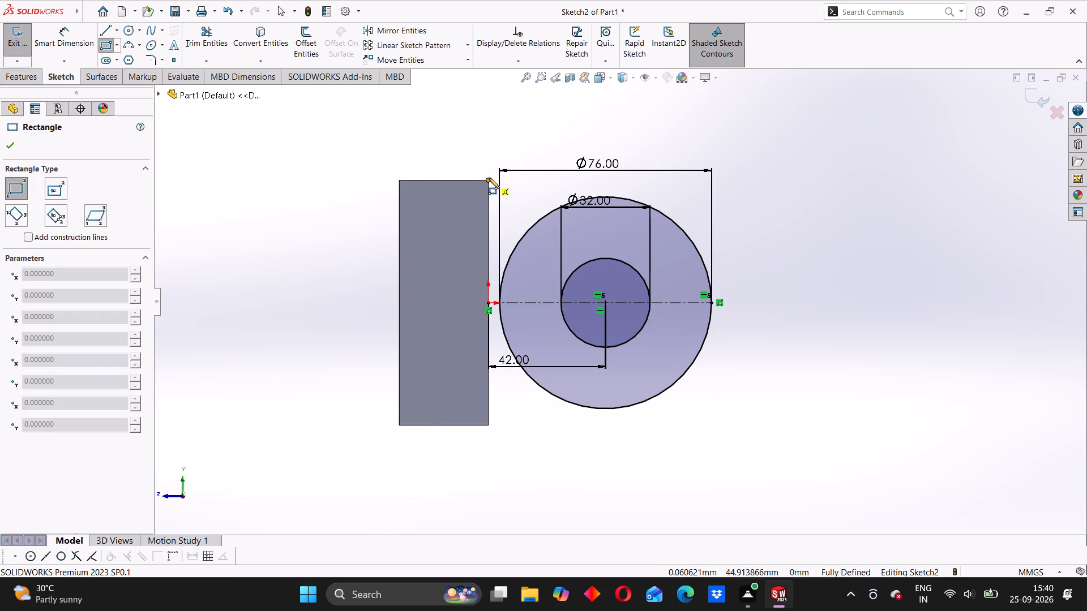
click(490, 180)
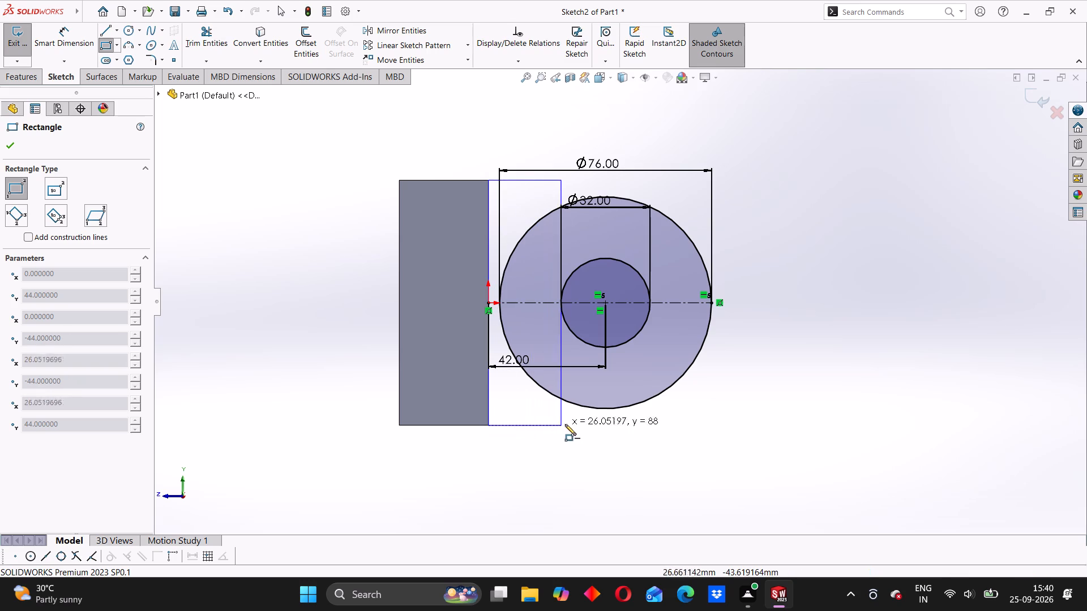
click(604, 424)
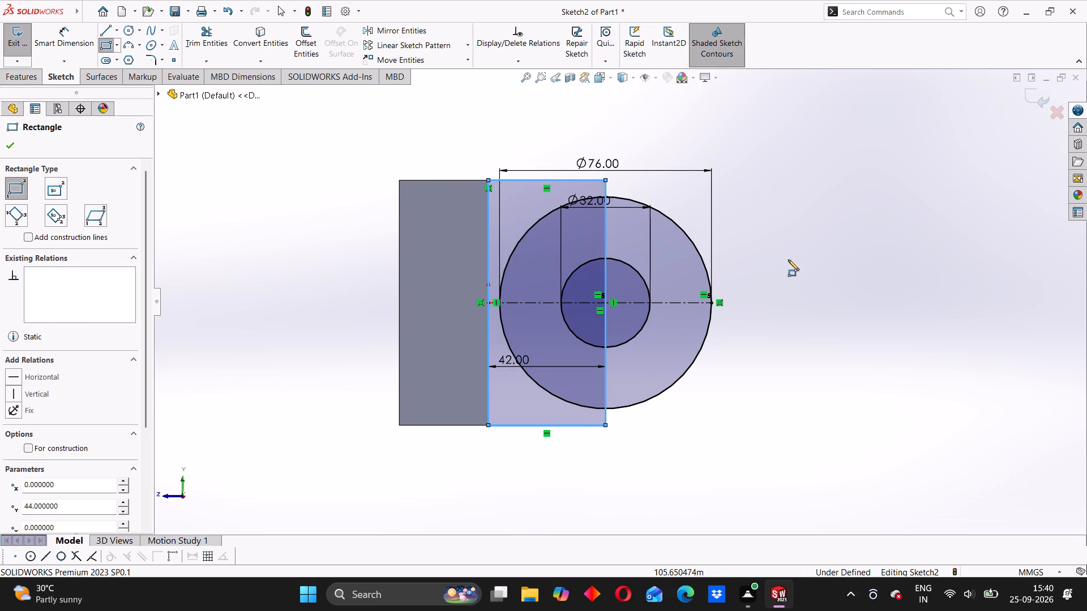
click(11, 148)
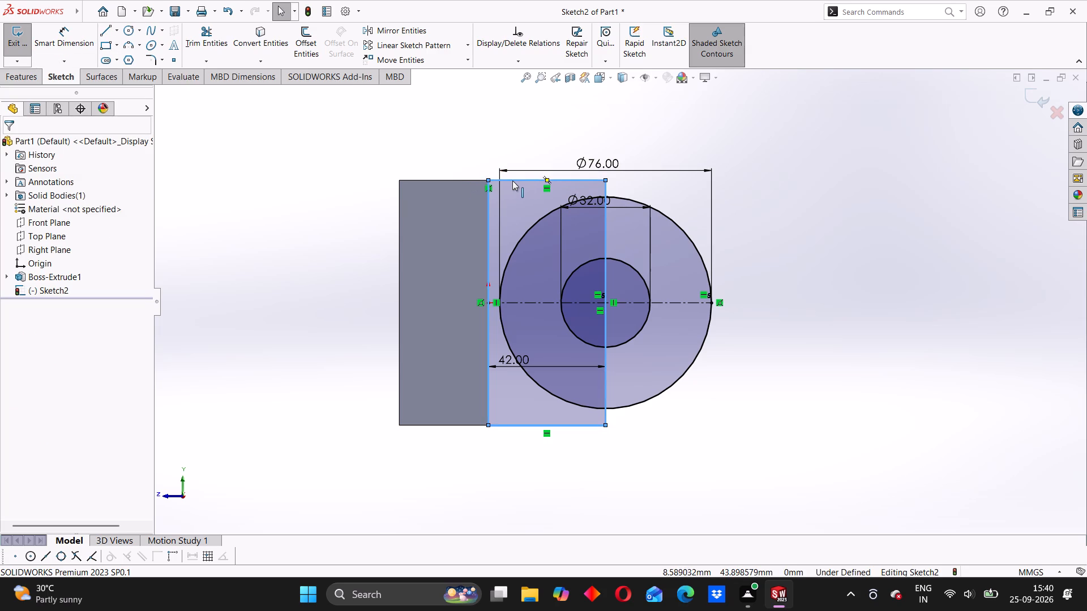
click(441, 143)
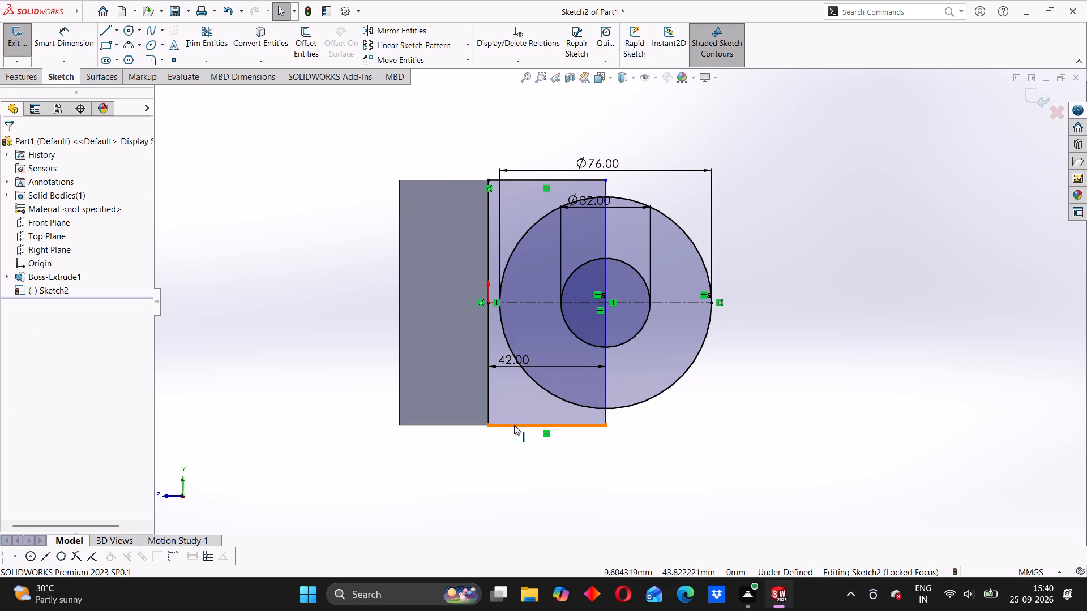
Add a Collinear relation between the new rectangle's lower horizontal line and the block's bottom edge.
click(511, 425)
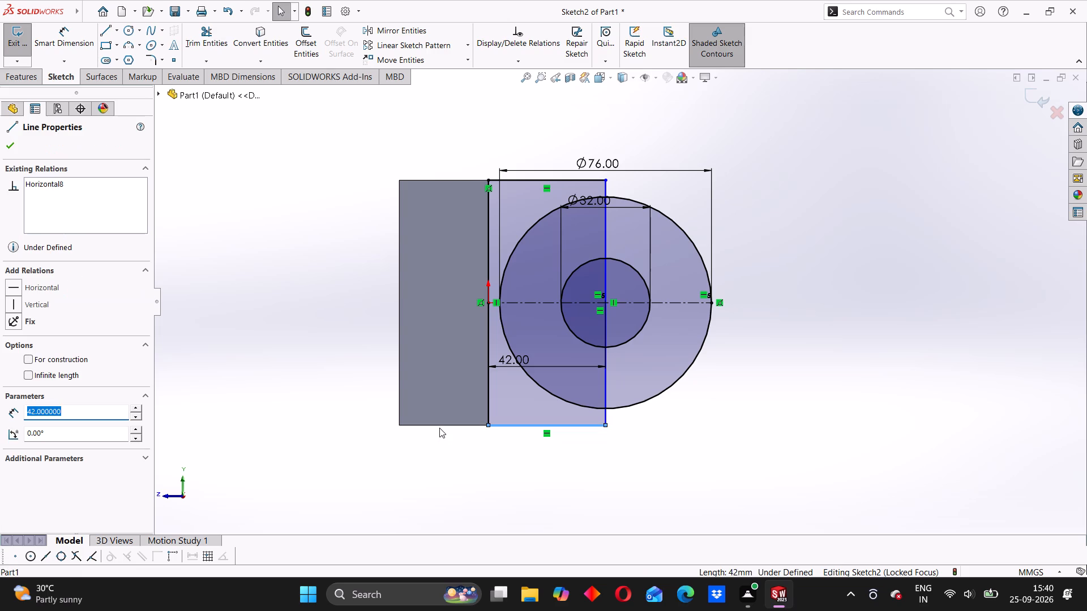
ctrl+click(441, 424)
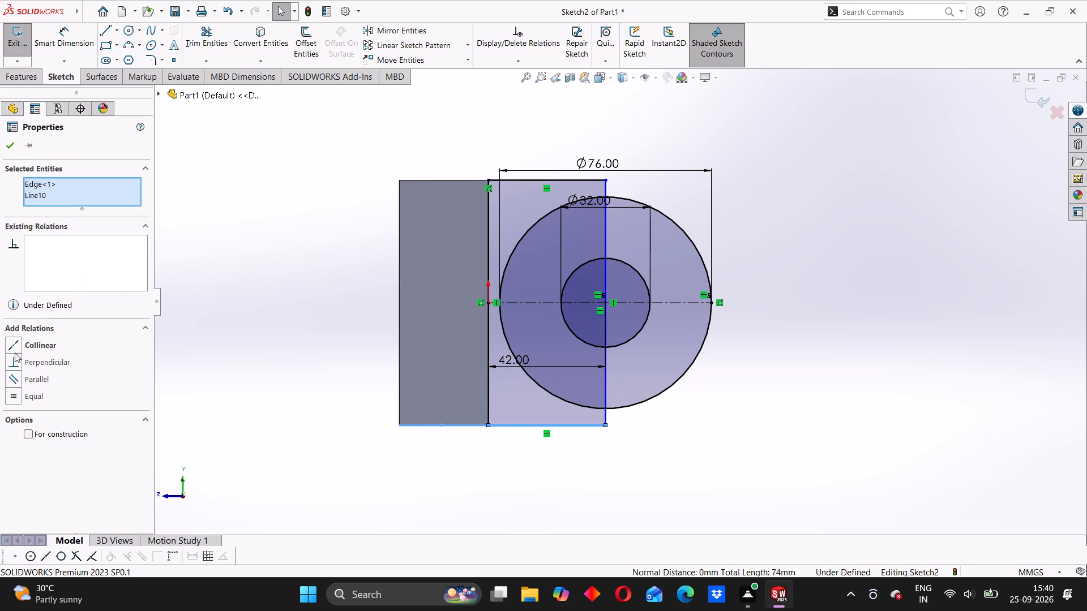
click(15, 345)
click(13, 139)
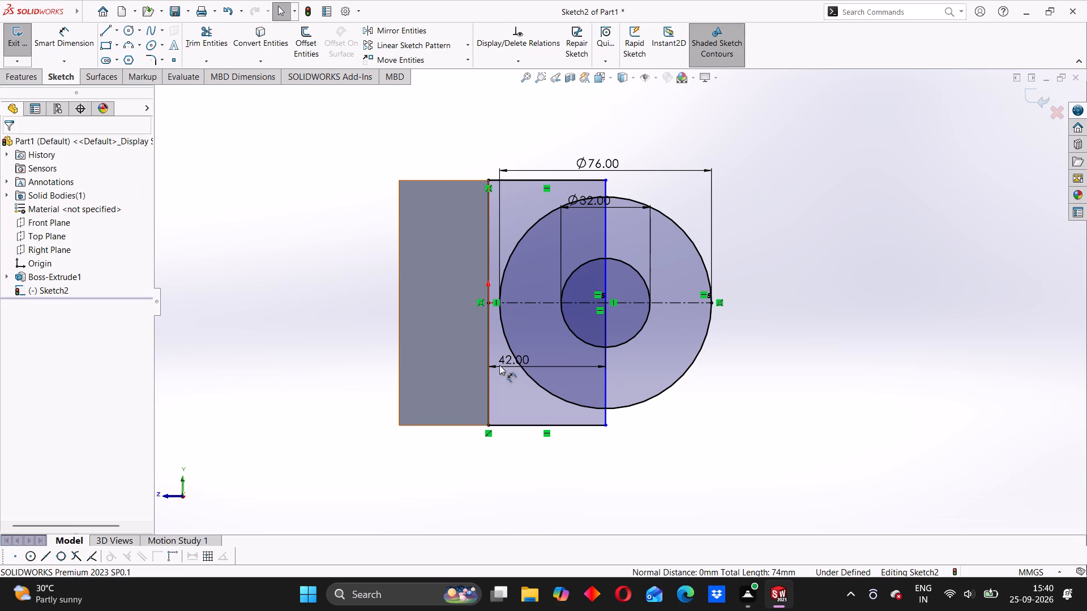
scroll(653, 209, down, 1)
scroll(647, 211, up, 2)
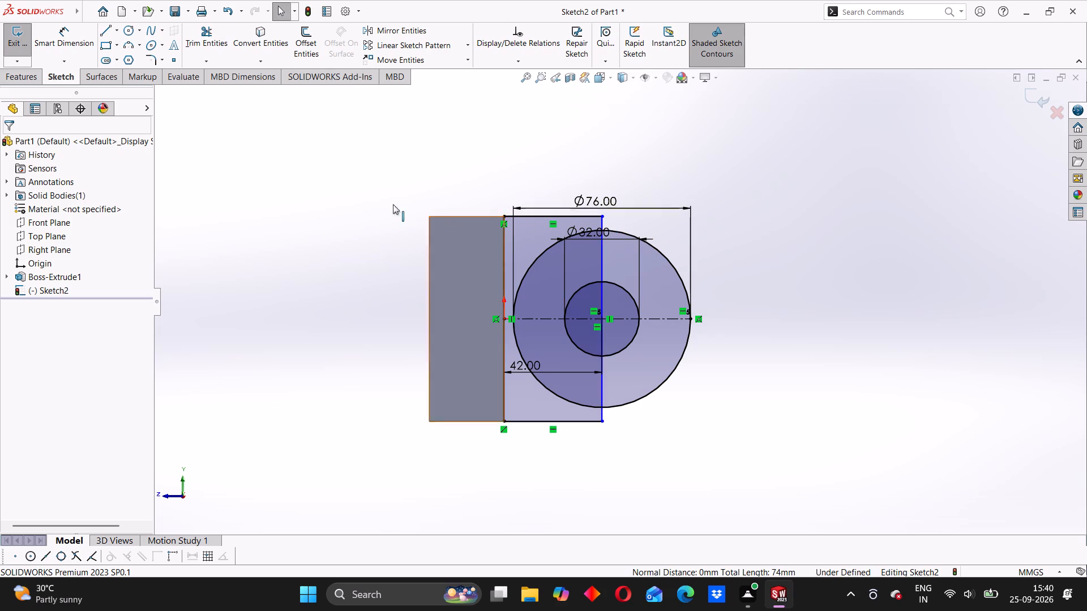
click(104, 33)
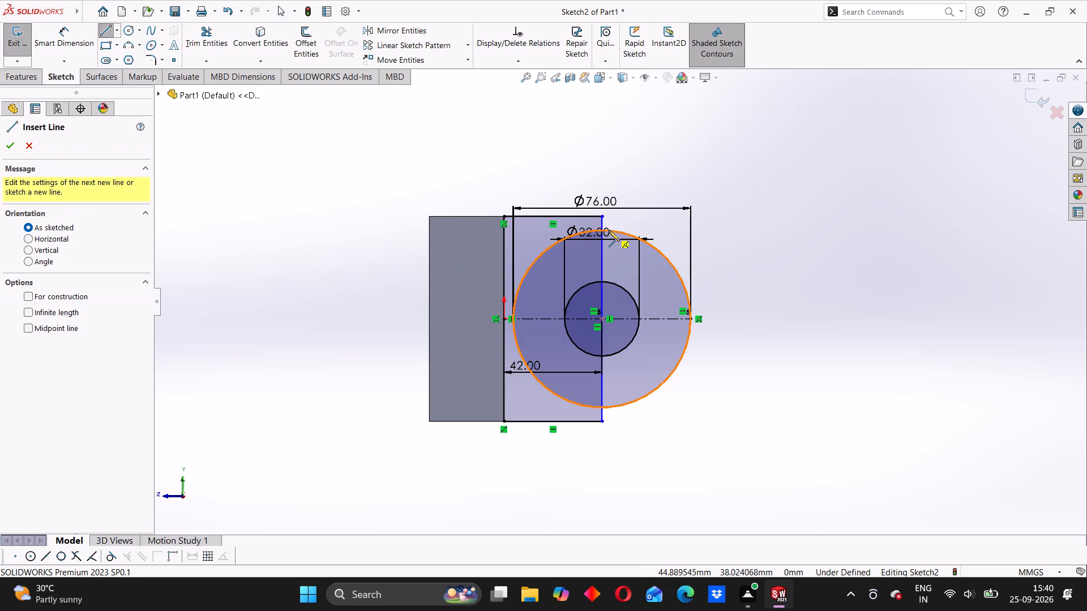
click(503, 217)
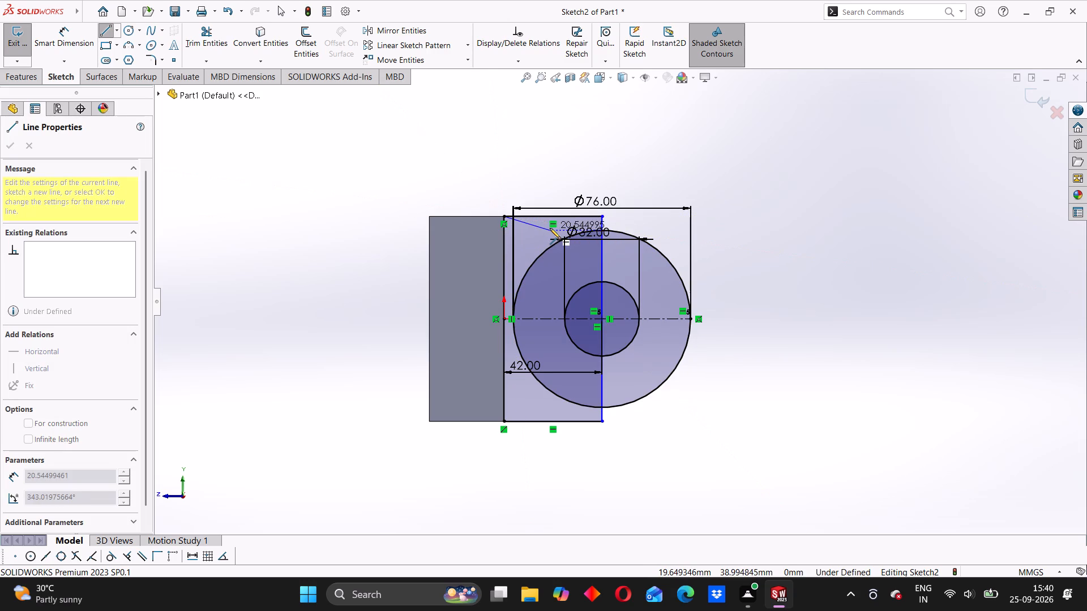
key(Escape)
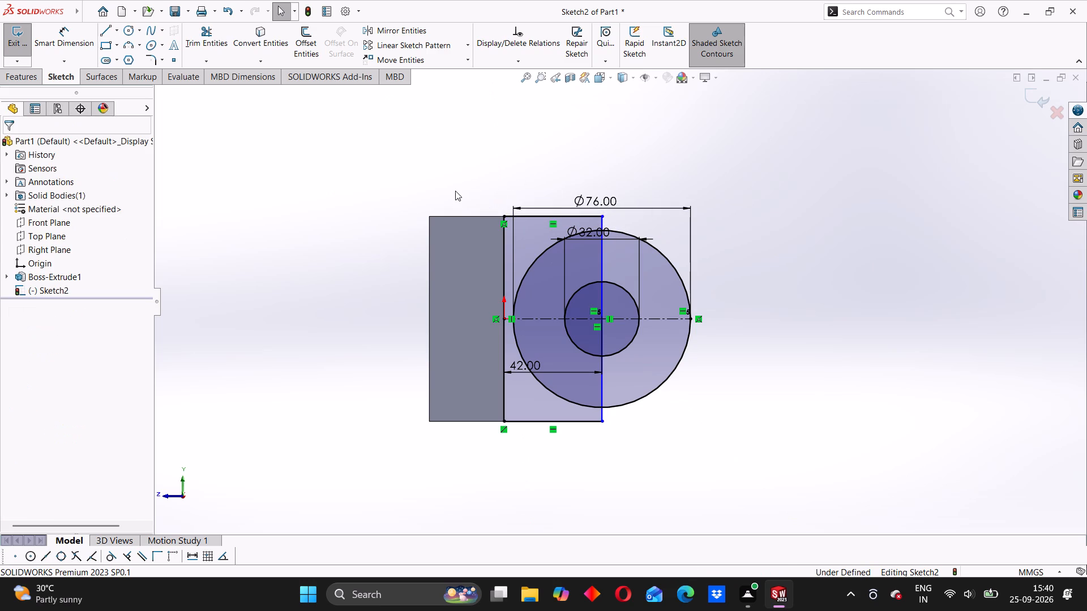
Draw two sloping lines, each about 24 mm long, from the rectangle's upper and lower outer corners to the 76 mm circle.
click(106, 27)
click(605, 219)
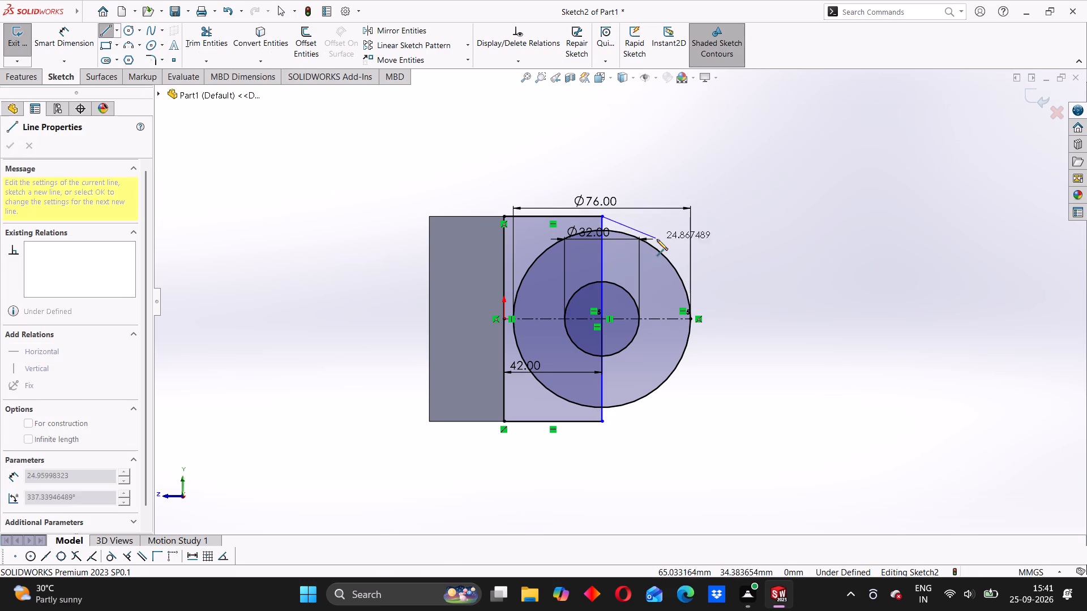
click(651, 244)
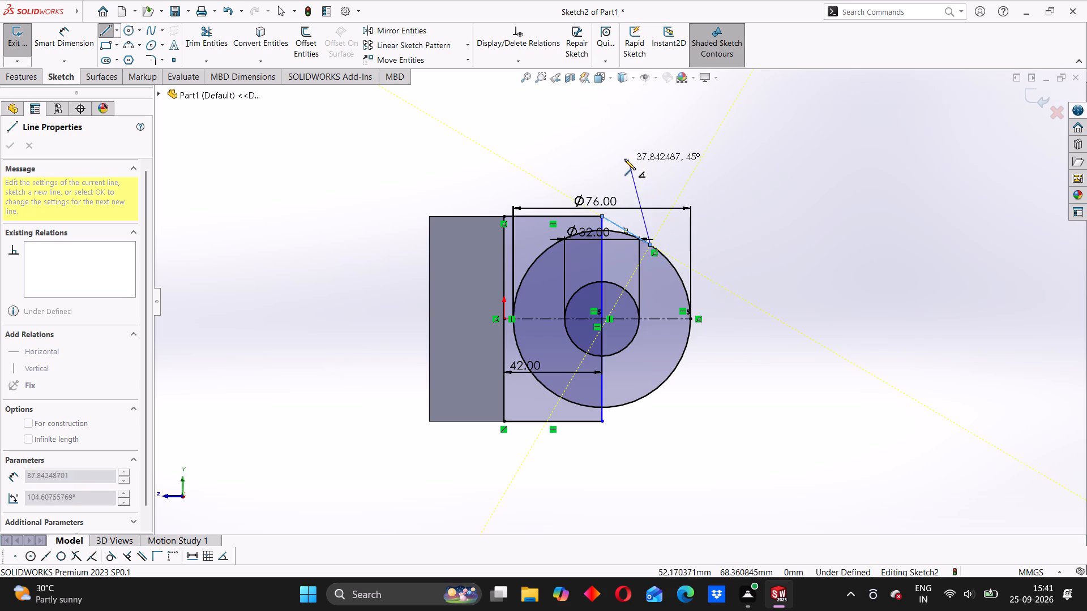
right_click(624, 158)
click(636, 167)
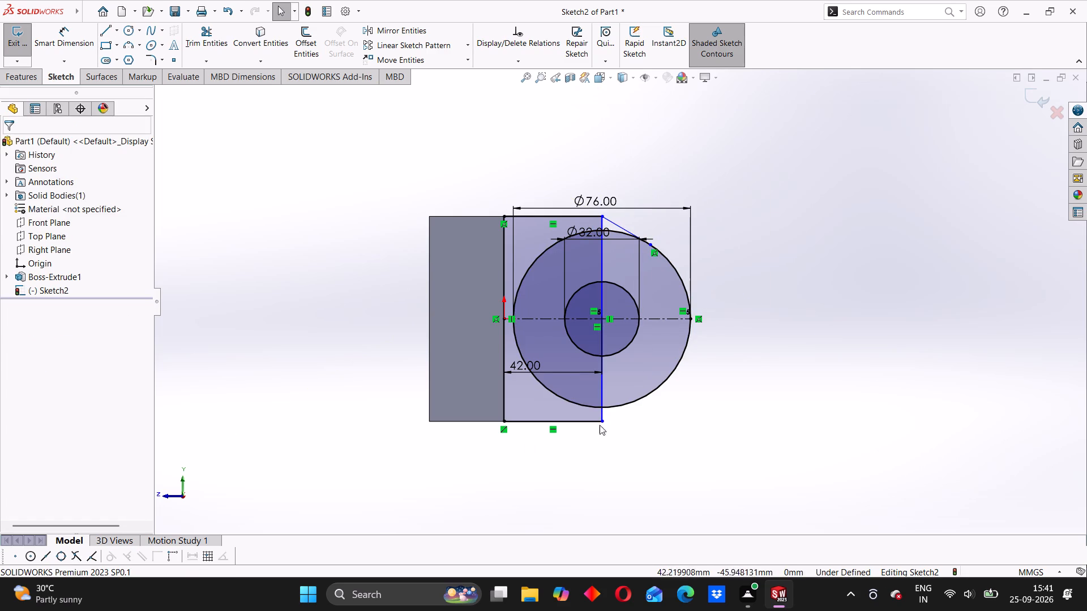
click(110, 33)
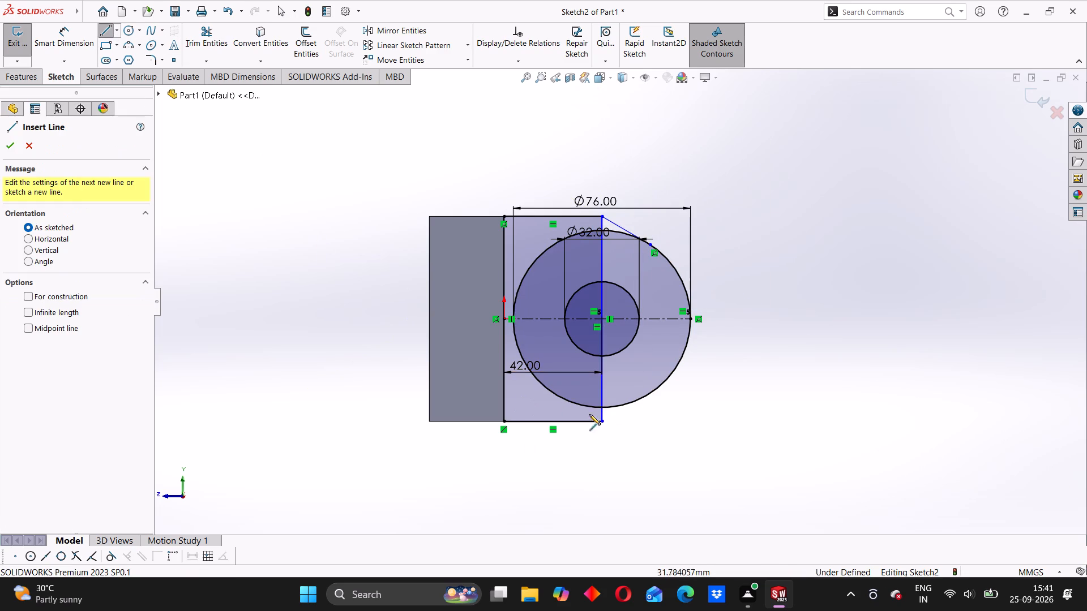
click(603, 421)
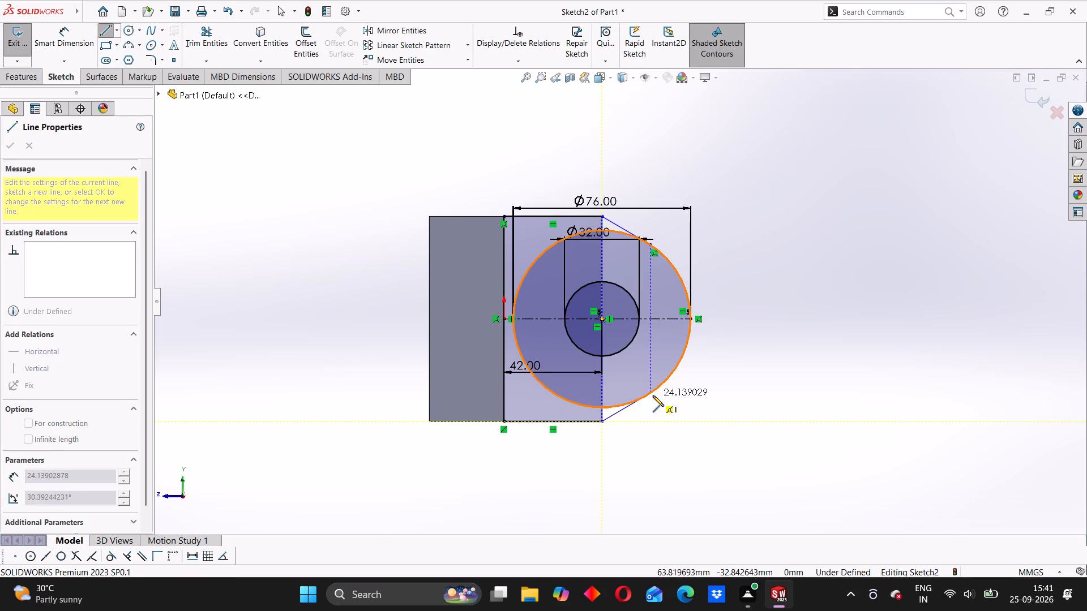
click(653, 395)
right_click(730, 285)
click(741, 293)
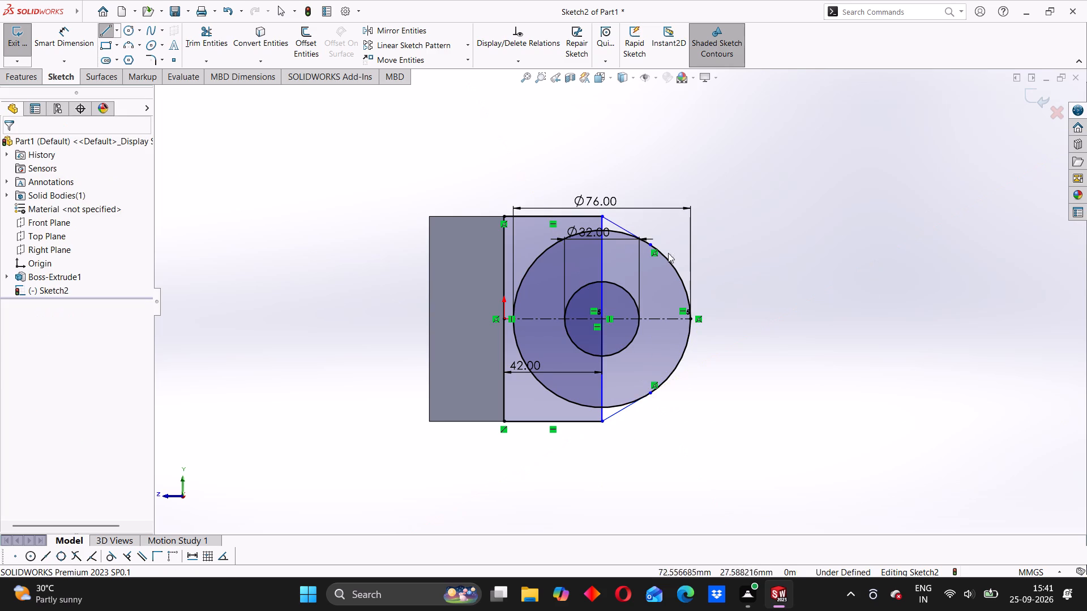
Add a Tangent relation between the upper sloping line and the 76 mm circle.
scroll(628, 237, down, 6)
scroll(618, 239, up, 4)
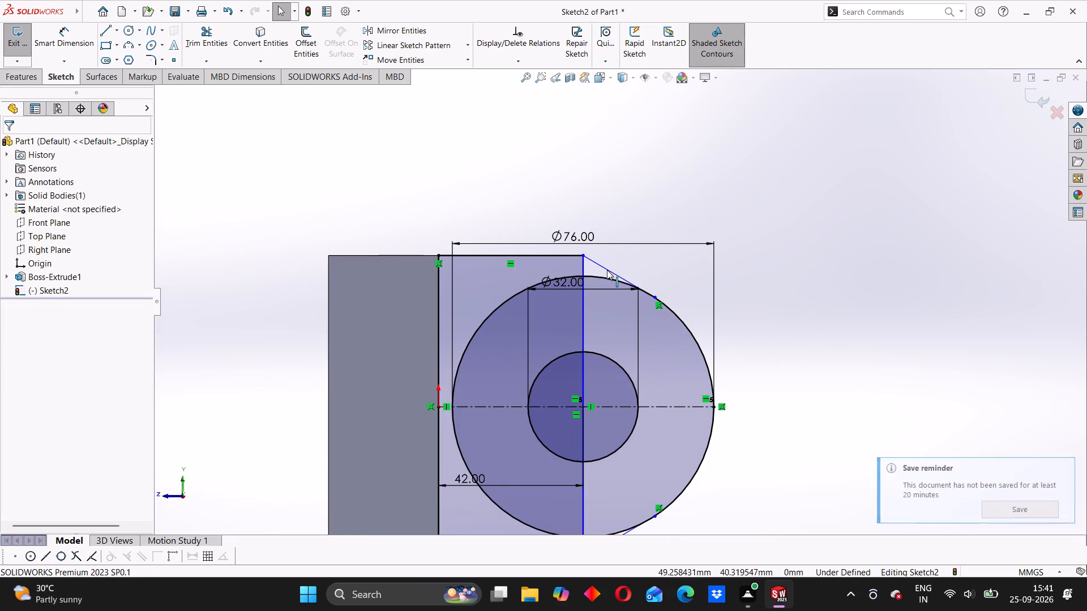
click(605, 272)
ctrl+click(670, 308)
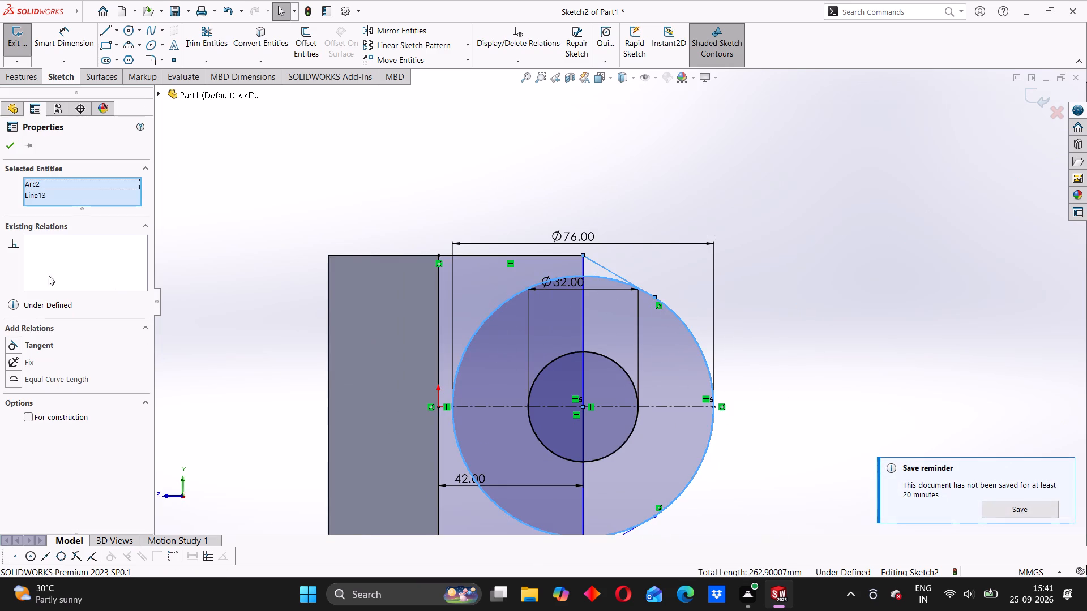
click(11, 349)
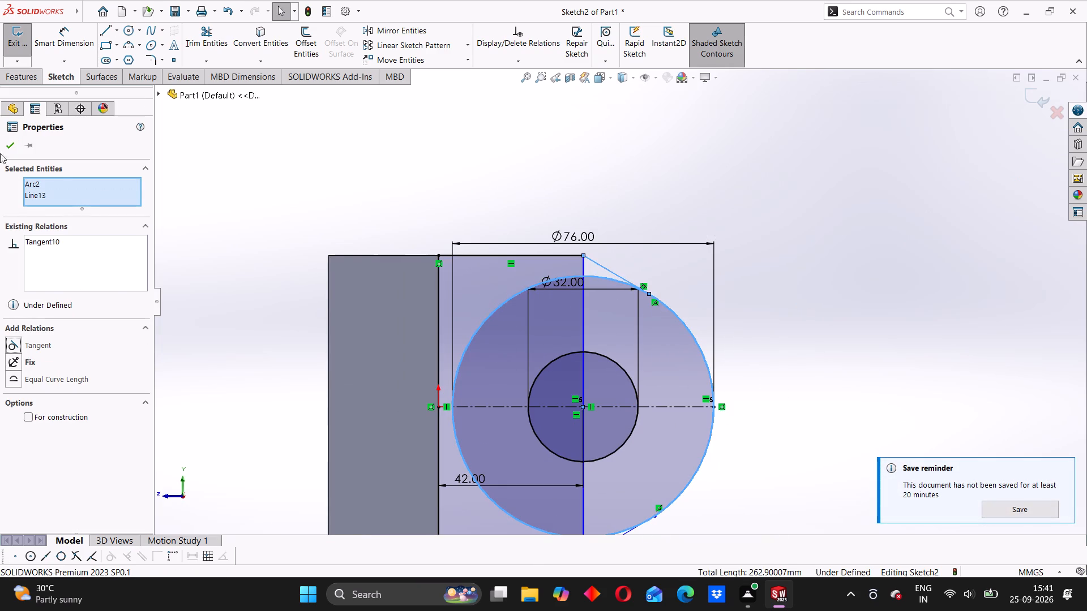
click(8, 150)
Add a Tangent relation between the lower sloping line and the 76 mm circle.
scroll(558, 365, up, 3)
scroll(576, 421, down, 3)
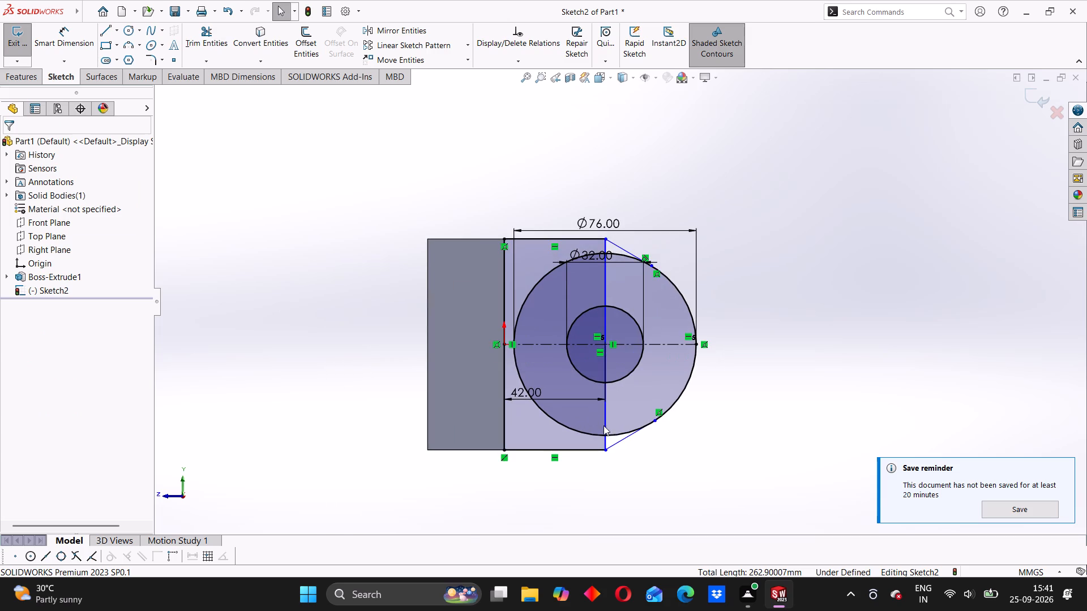
click(634, 445)
ctrl+click(725, 380)
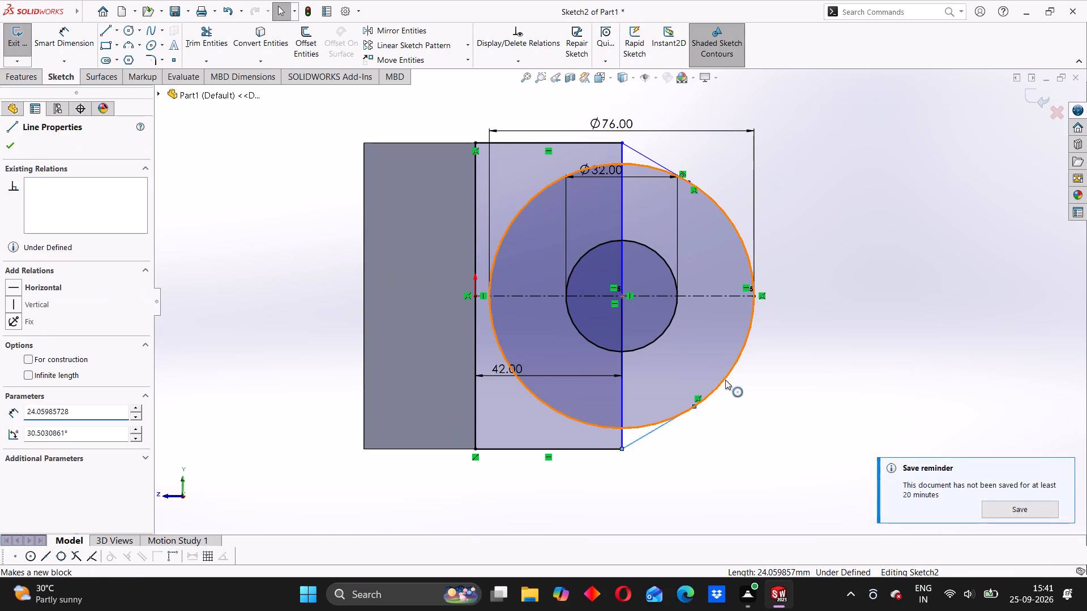
click(9, 345)
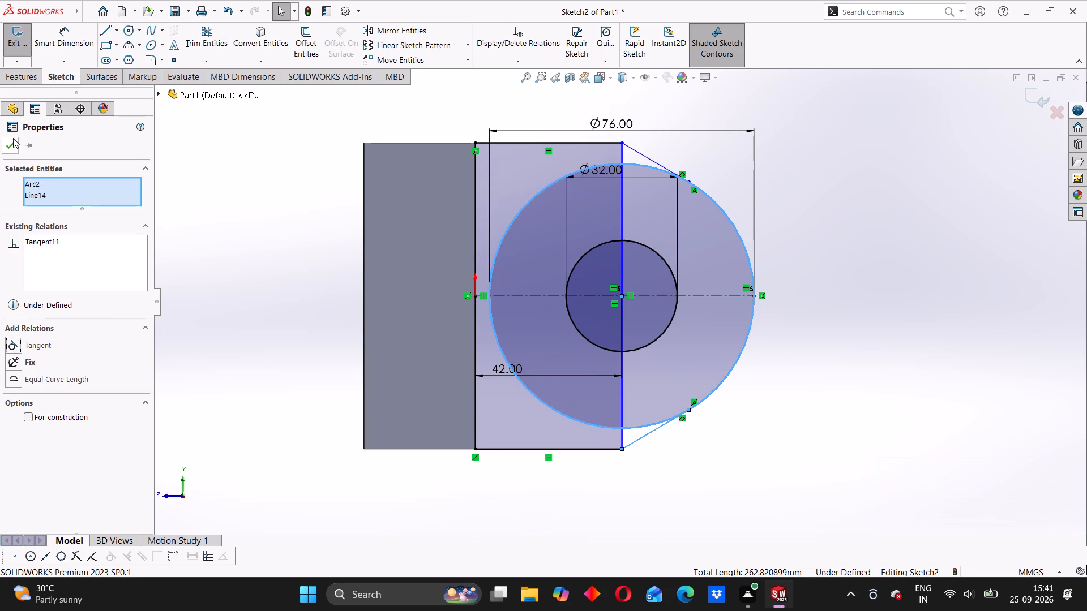
click(7, 154)
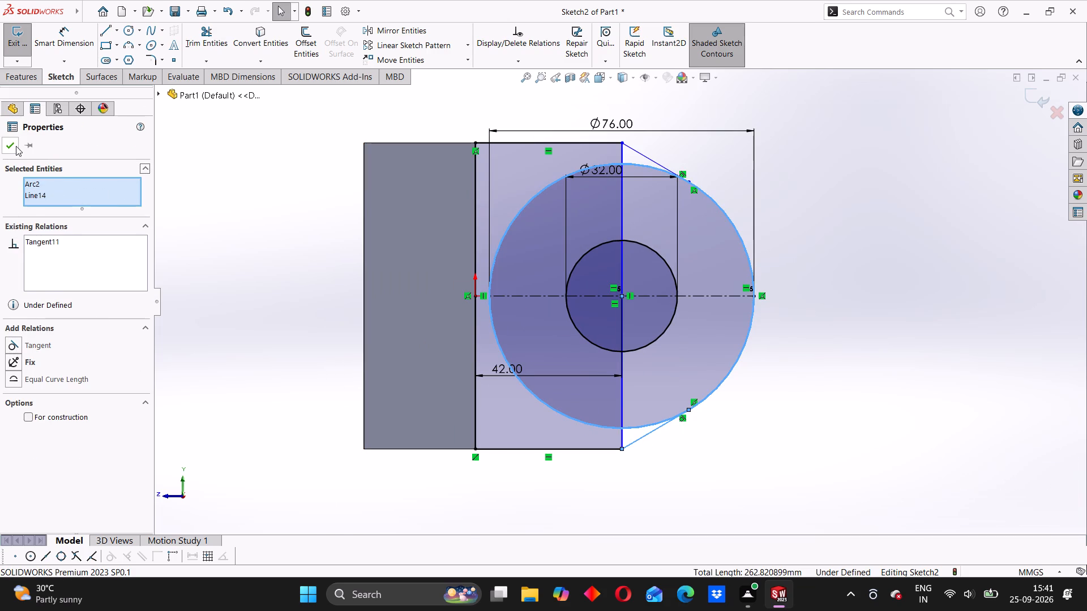
click(16, 146)
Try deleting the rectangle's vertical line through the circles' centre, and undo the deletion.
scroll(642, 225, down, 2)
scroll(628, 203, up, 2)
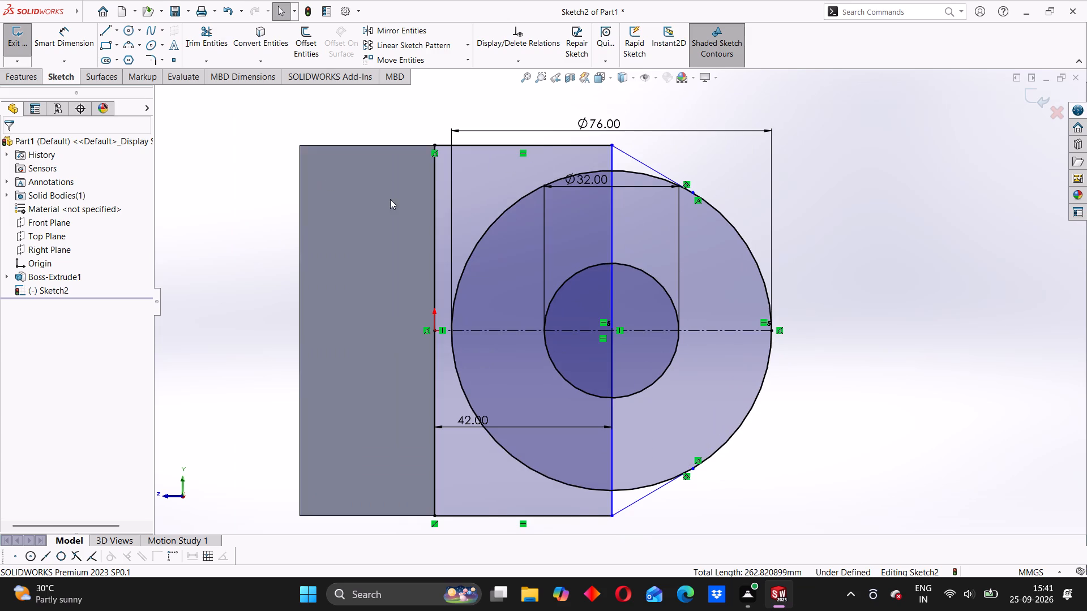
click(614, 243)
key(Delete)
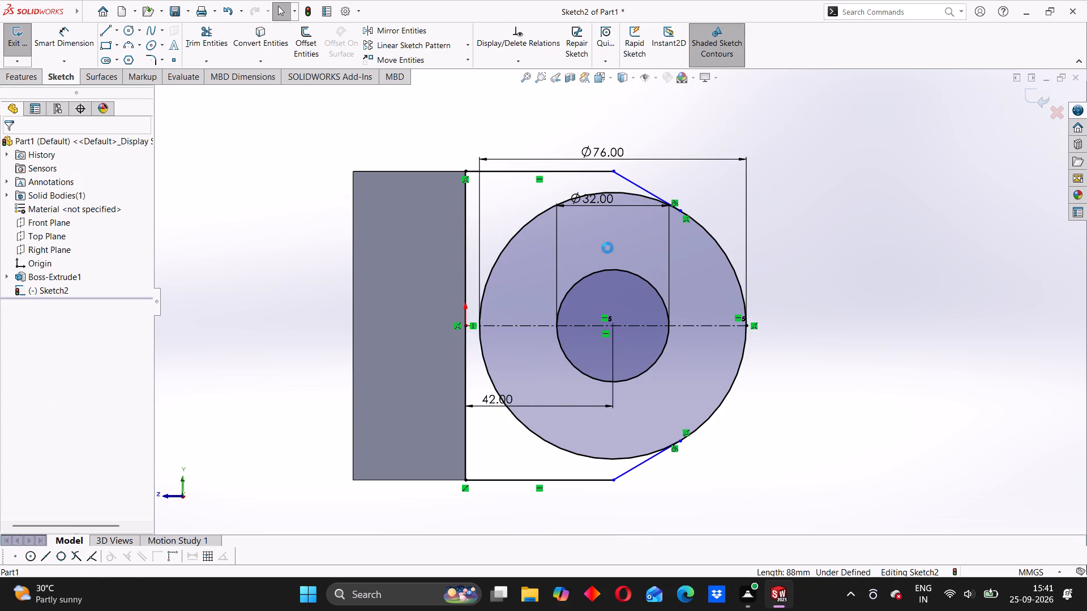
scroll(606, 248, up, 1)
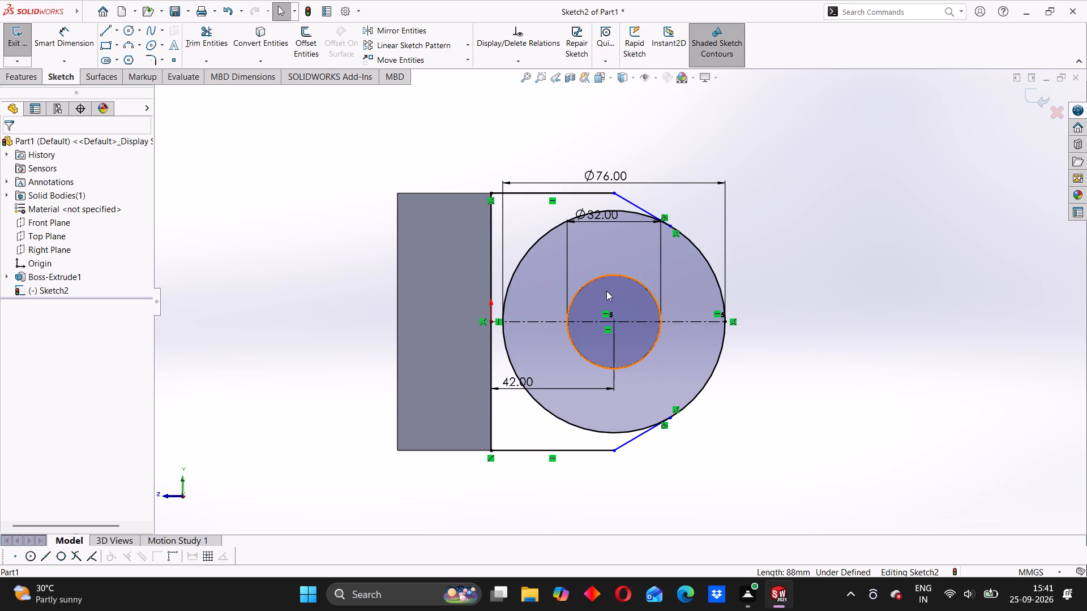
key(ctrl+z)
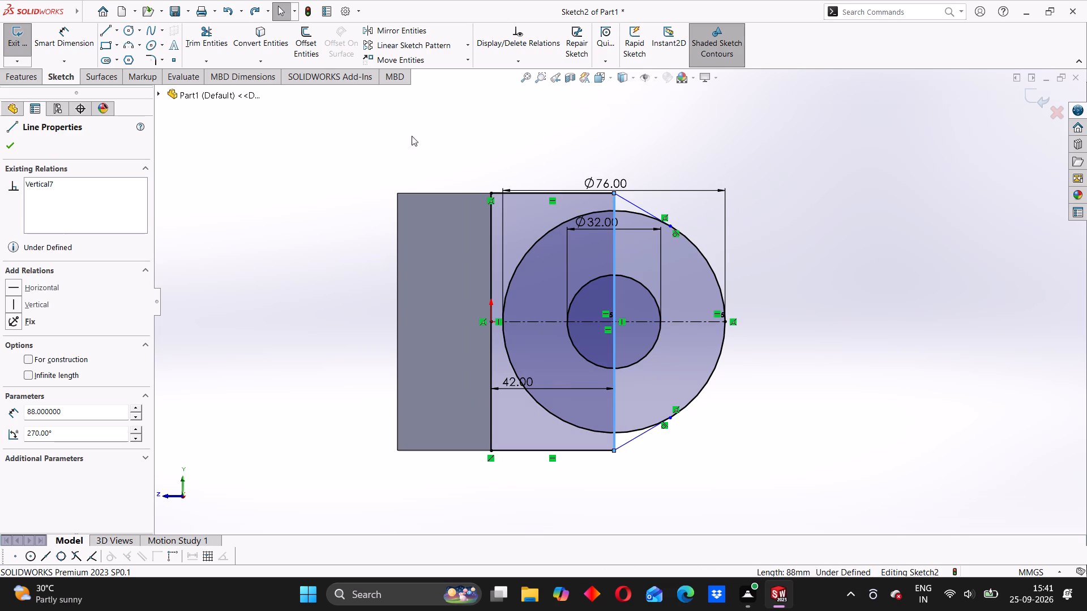
Trim away the block-side halves of the 76 mm and 32 mm circles using Trim to closest.
click(190, 46)
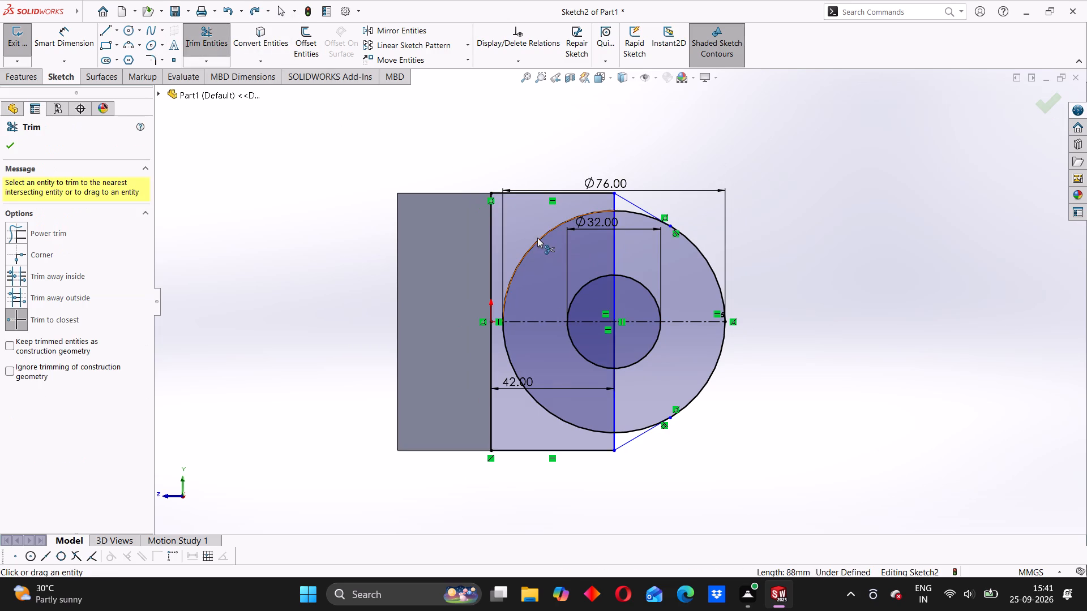
click(537, 238)
click(575, 289)
click(580, 291)
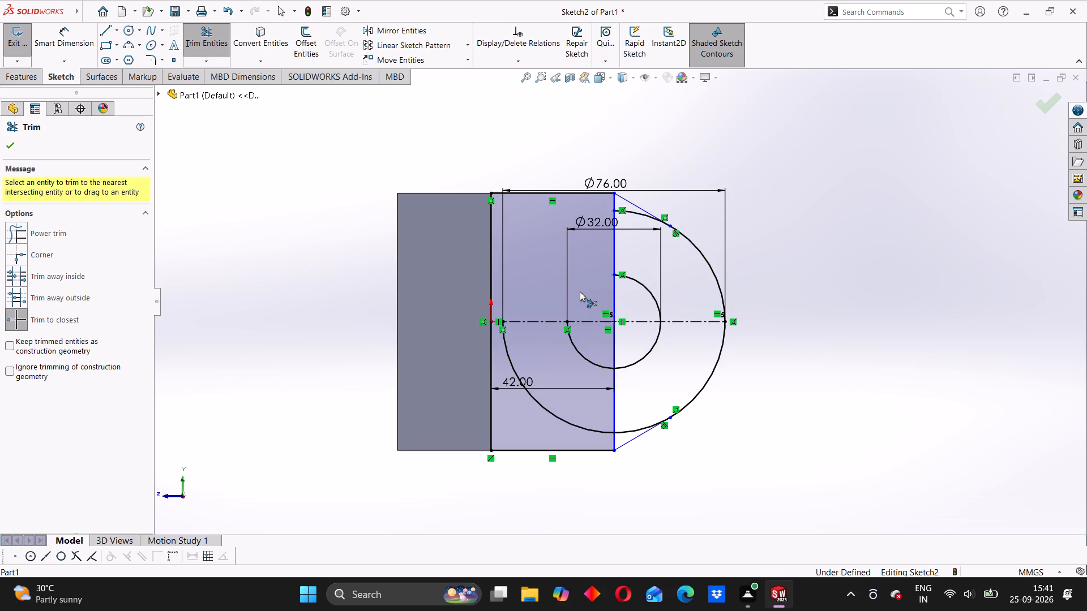
click(574, 344)
click(548, 410)
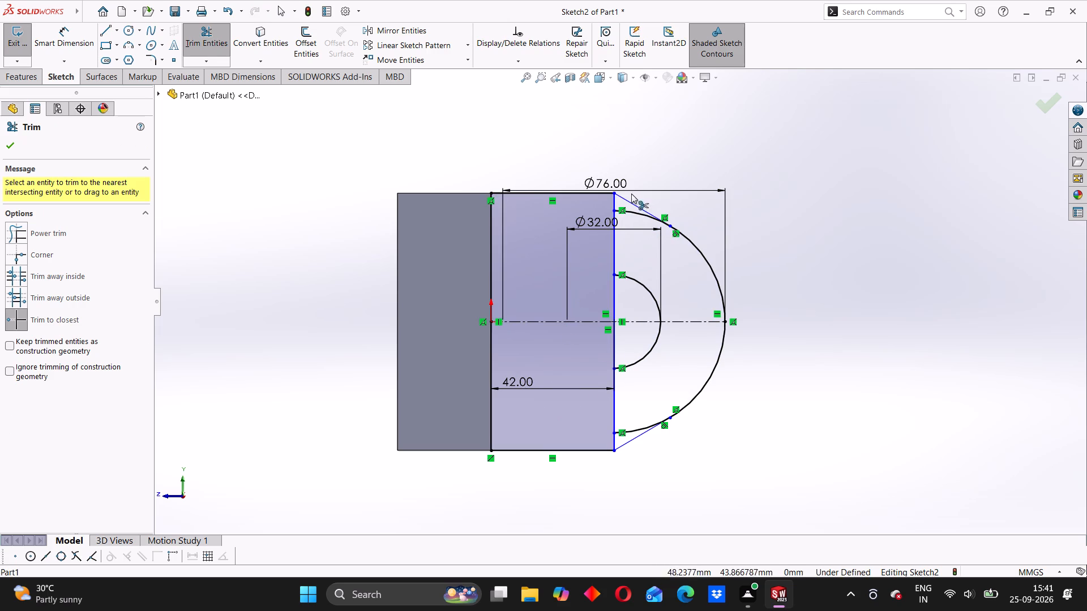
Trim away every segment of the rectangle's vertical line that passes through the circles' centre.
click(615, 202)
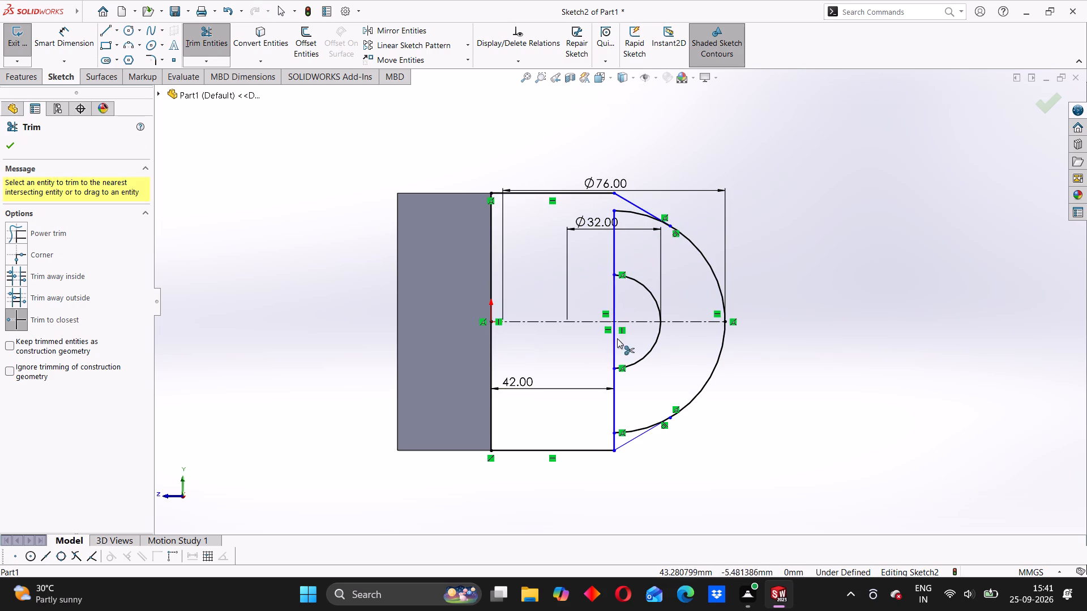
click(615, 443)
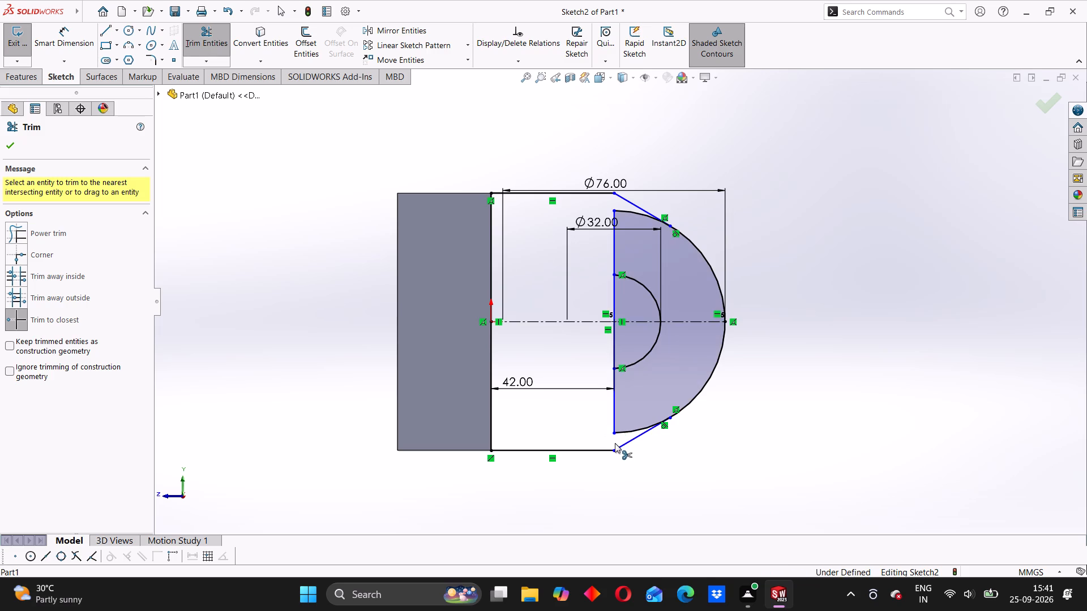
click(614, 402)
click(615, 250)
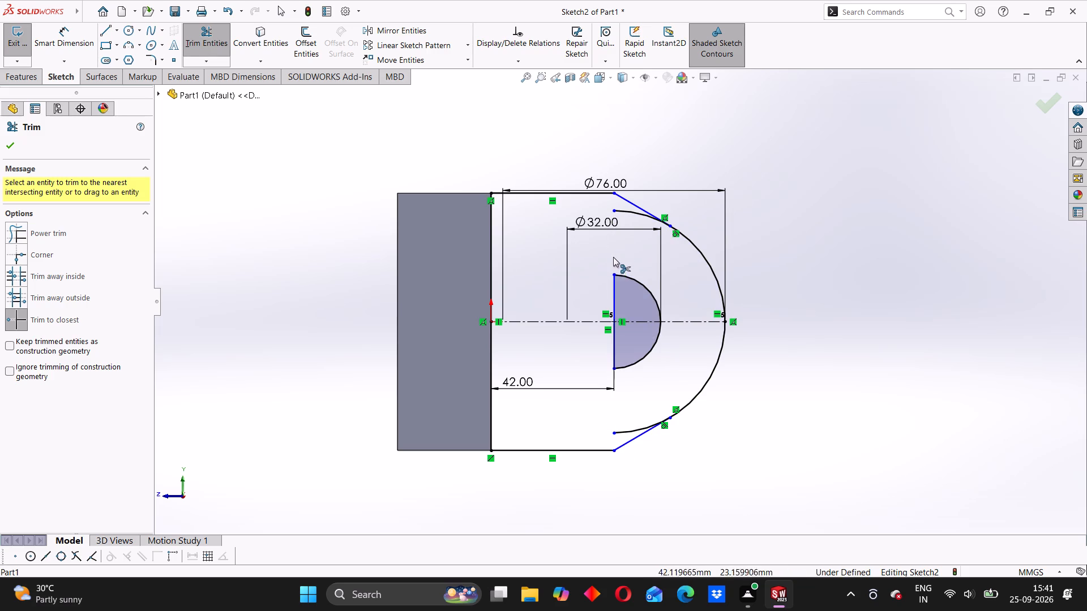
click(614, 295)
click(614, 349)
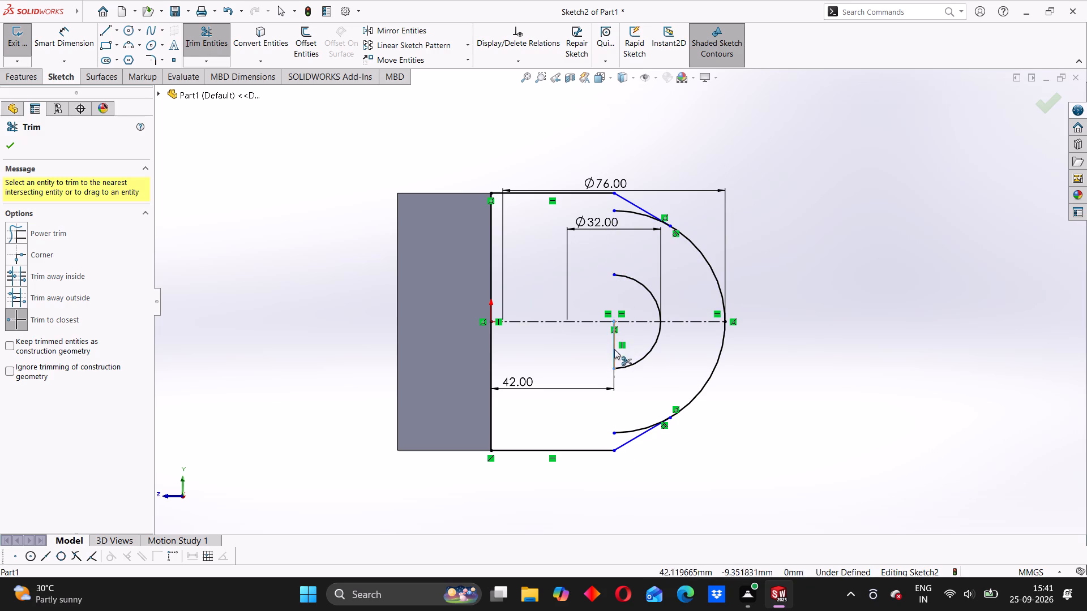
Trim the 76 mm arc's leftover ends inside the tangent lines and the remaining half of the 32 mm circle.
click(628, 430)
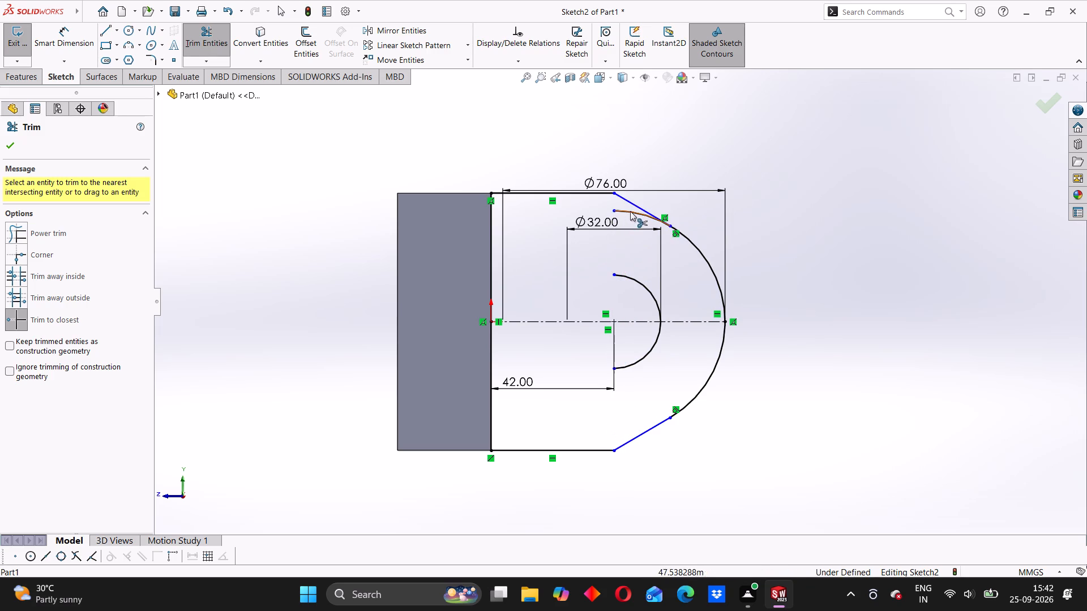
click(630, 211)
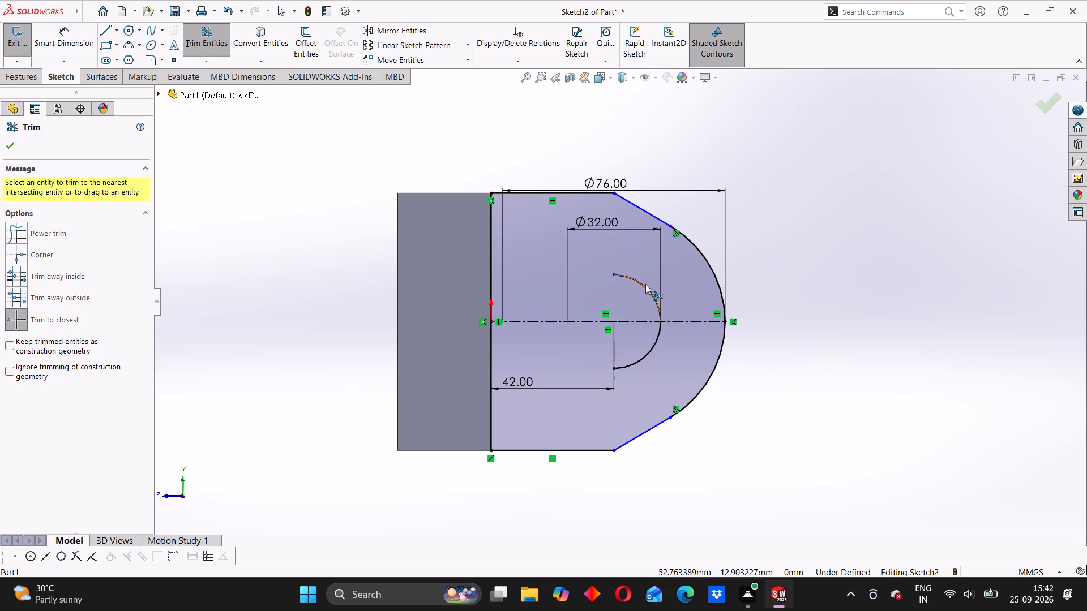
click(639, 285)
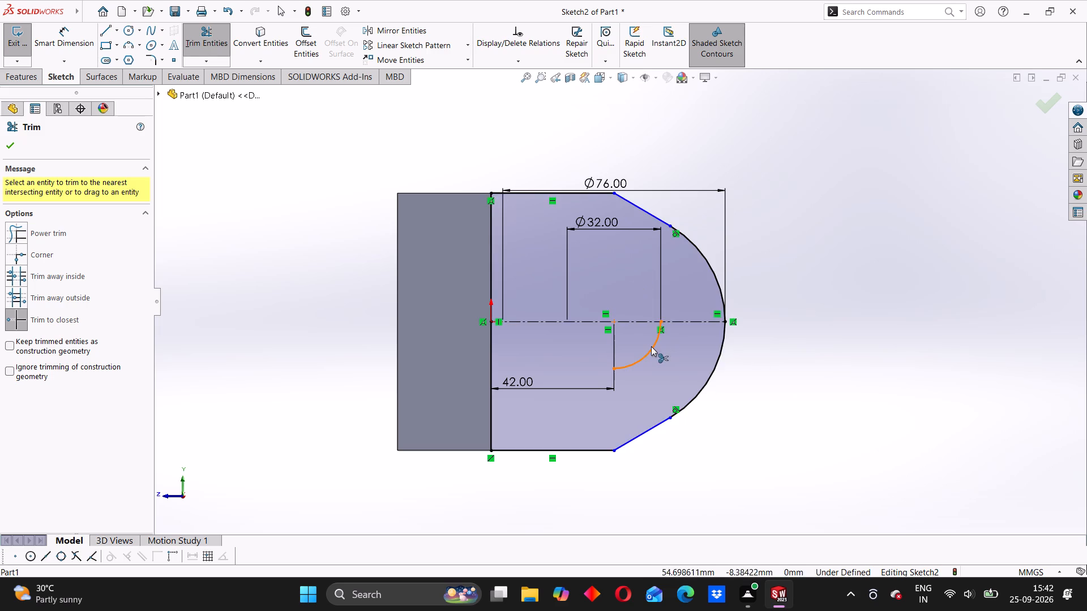
click(649, 350)
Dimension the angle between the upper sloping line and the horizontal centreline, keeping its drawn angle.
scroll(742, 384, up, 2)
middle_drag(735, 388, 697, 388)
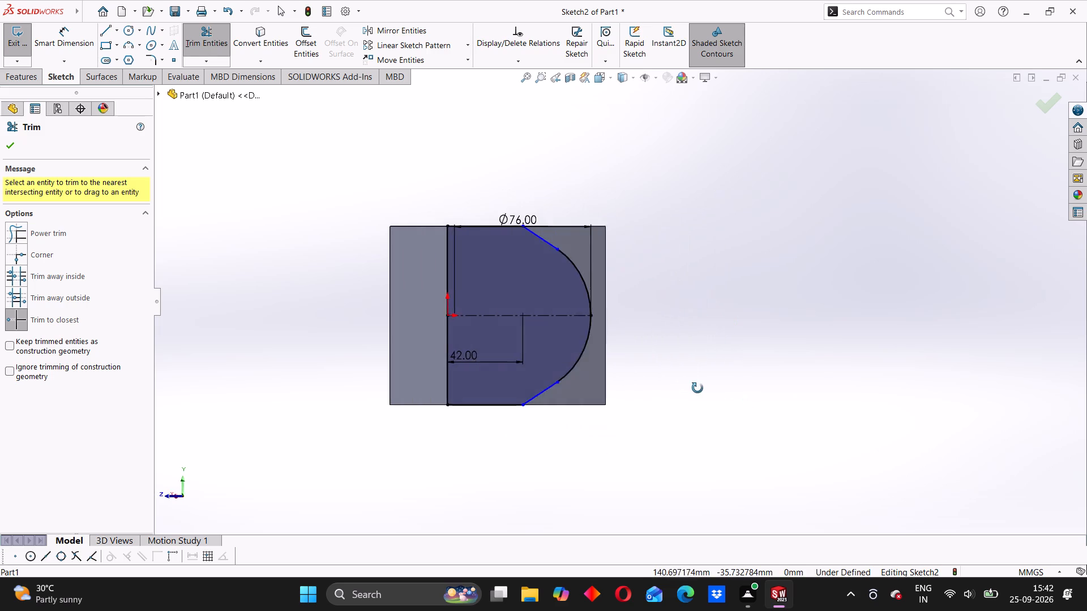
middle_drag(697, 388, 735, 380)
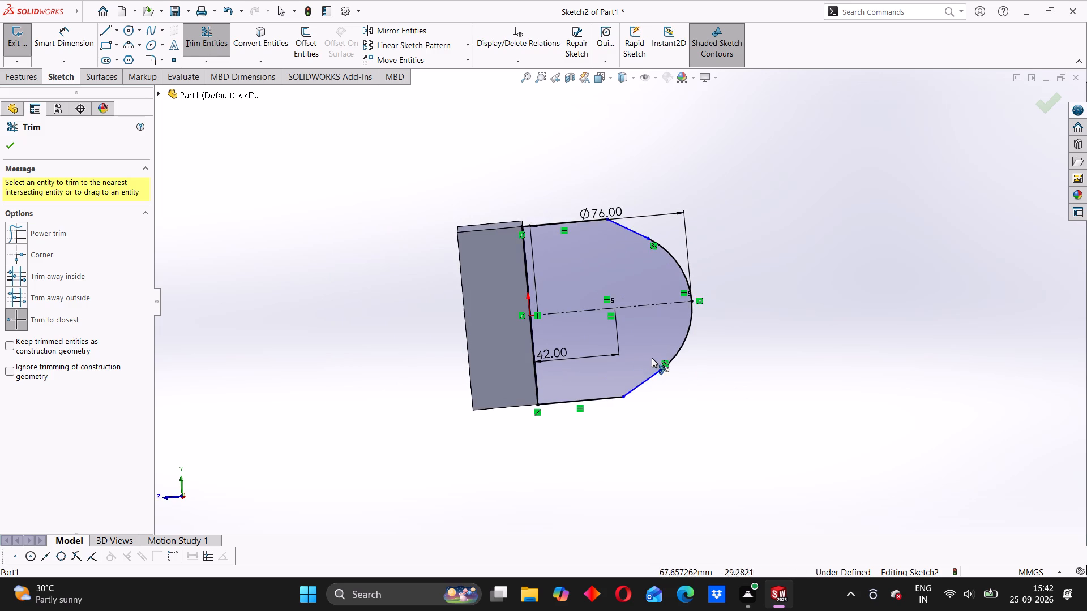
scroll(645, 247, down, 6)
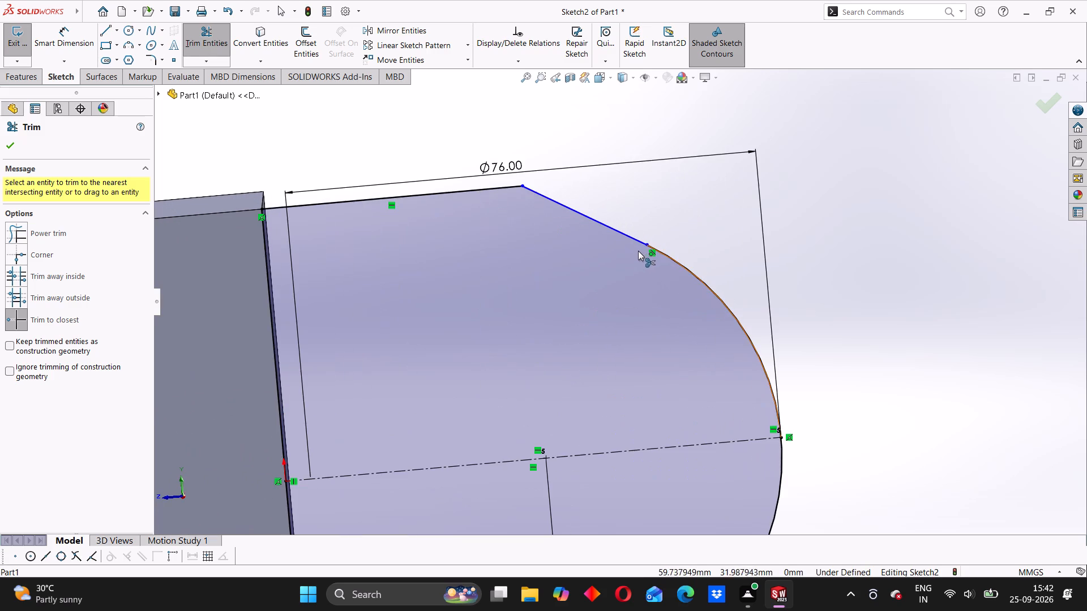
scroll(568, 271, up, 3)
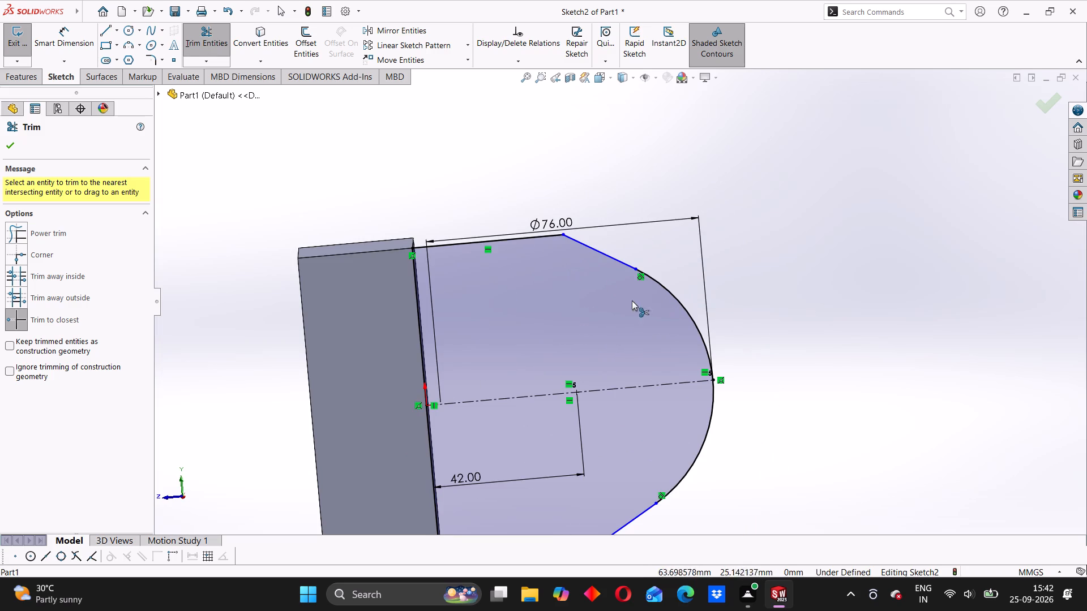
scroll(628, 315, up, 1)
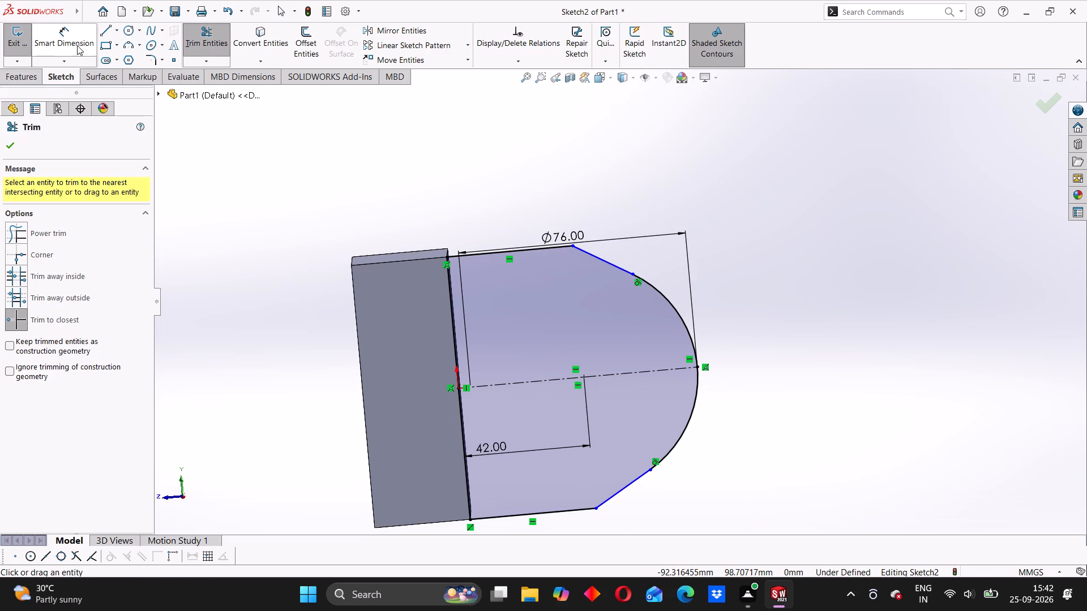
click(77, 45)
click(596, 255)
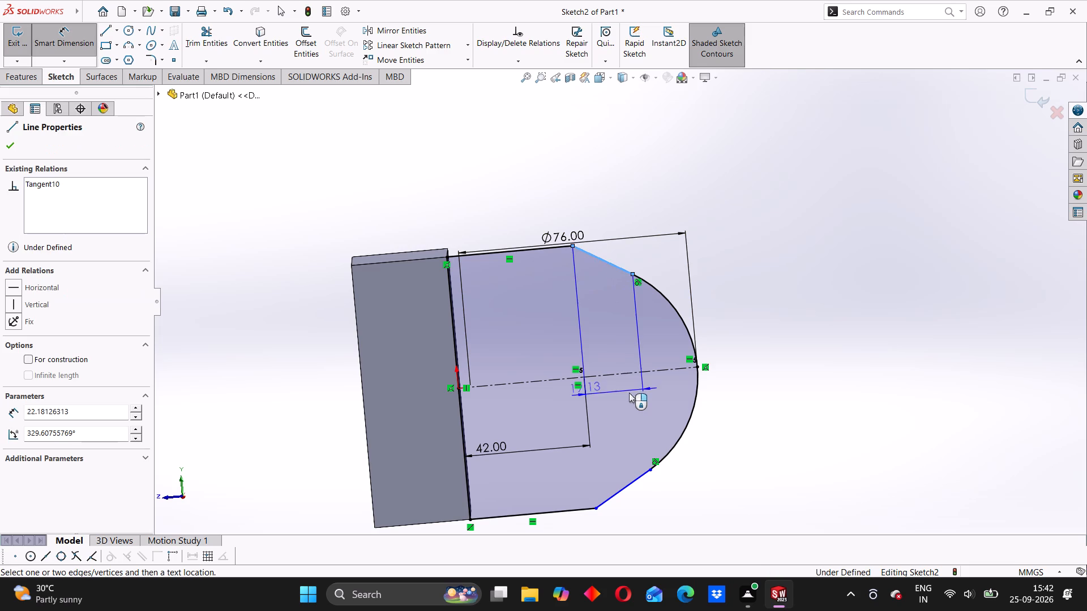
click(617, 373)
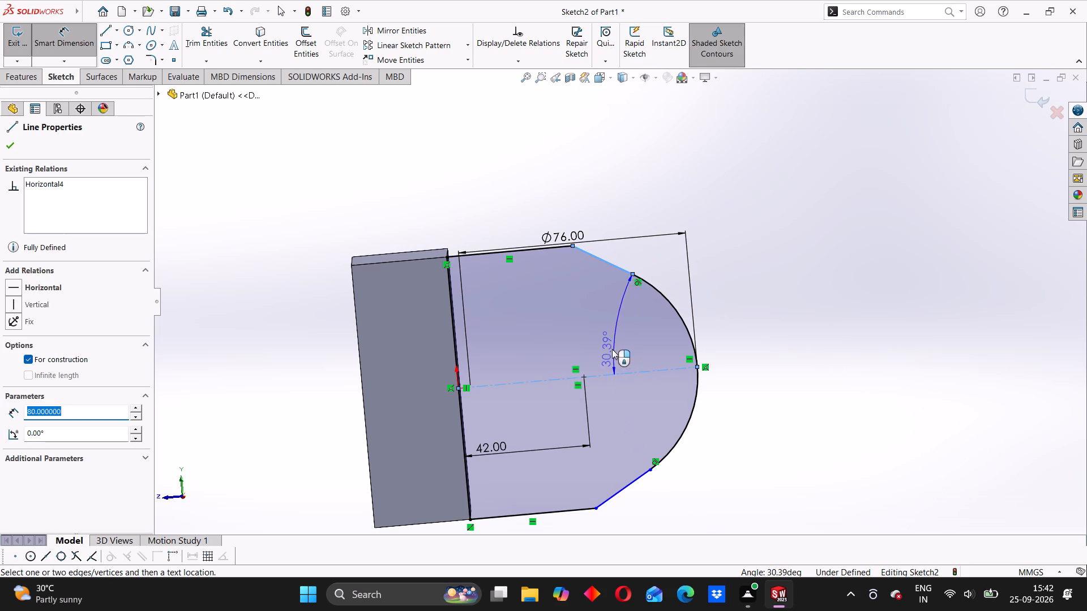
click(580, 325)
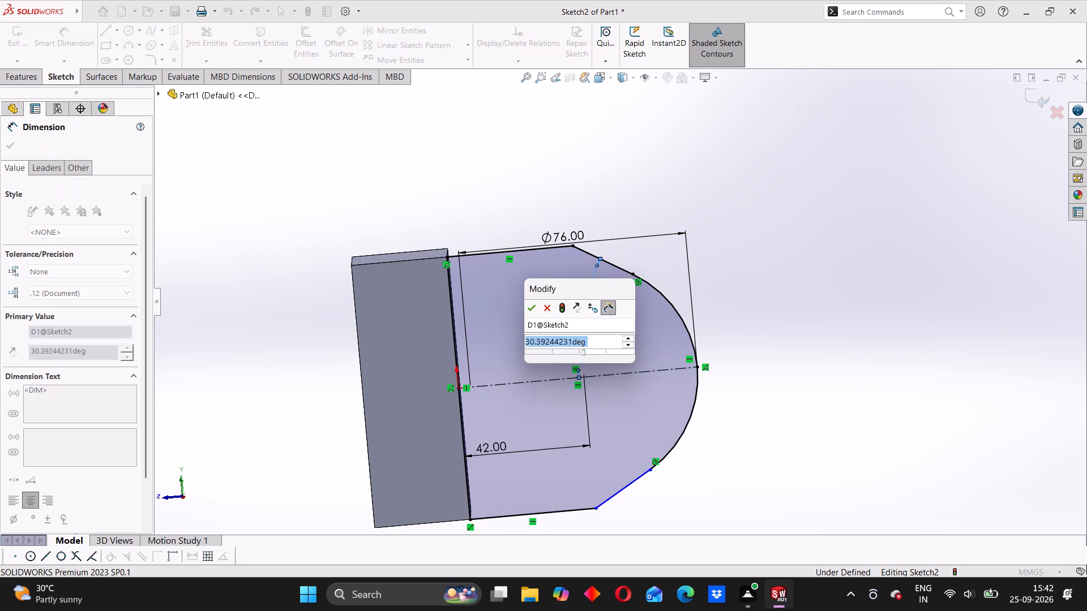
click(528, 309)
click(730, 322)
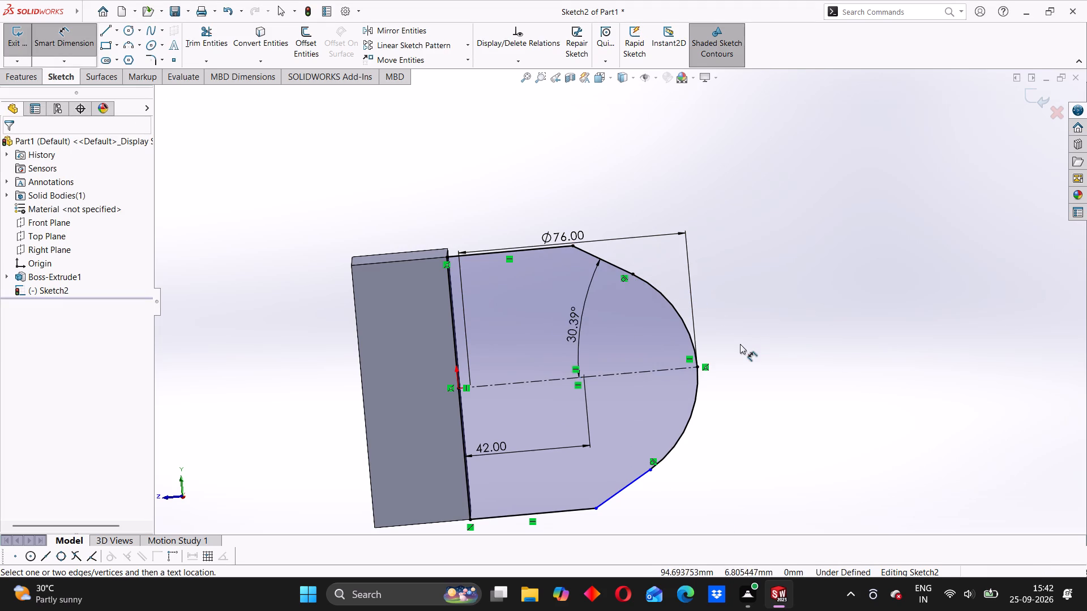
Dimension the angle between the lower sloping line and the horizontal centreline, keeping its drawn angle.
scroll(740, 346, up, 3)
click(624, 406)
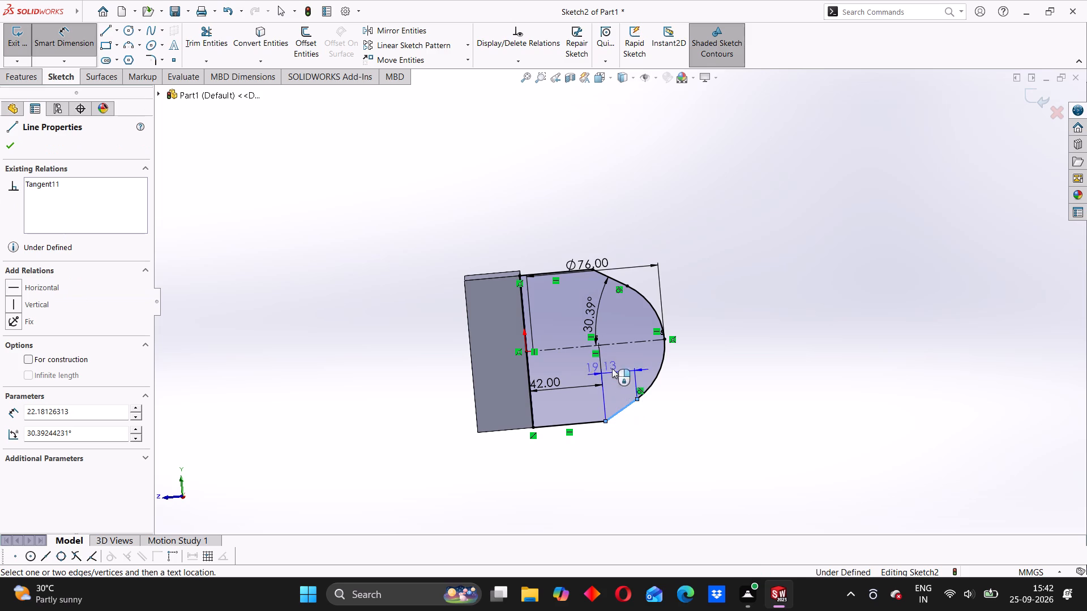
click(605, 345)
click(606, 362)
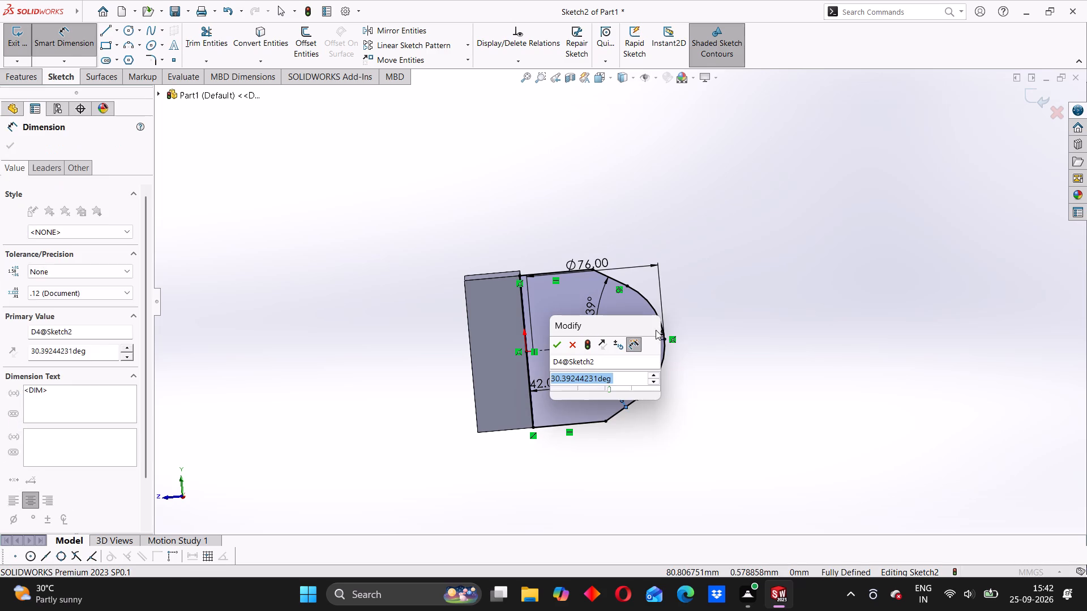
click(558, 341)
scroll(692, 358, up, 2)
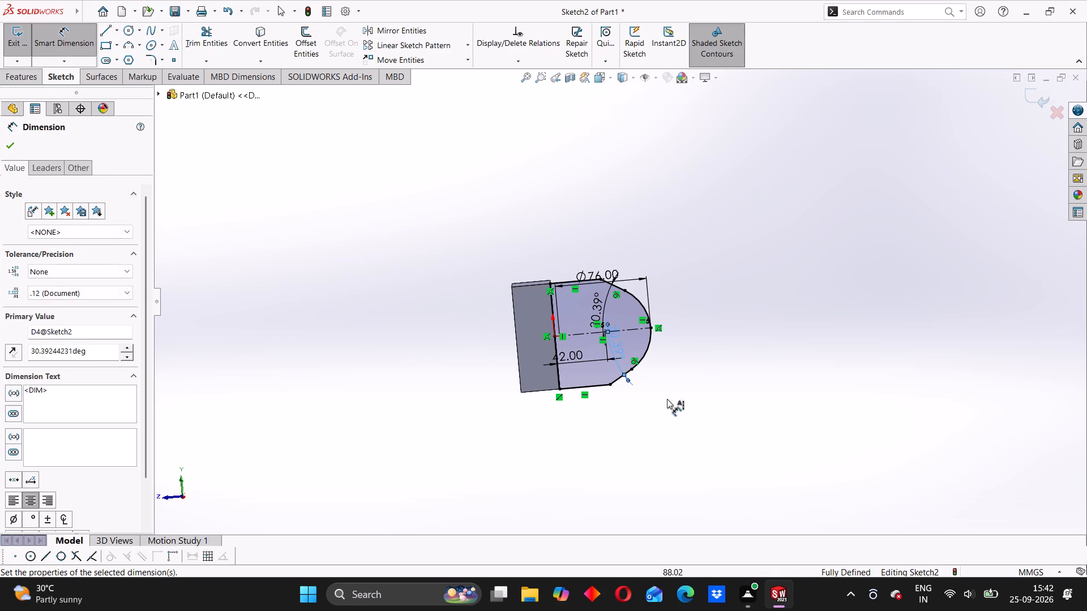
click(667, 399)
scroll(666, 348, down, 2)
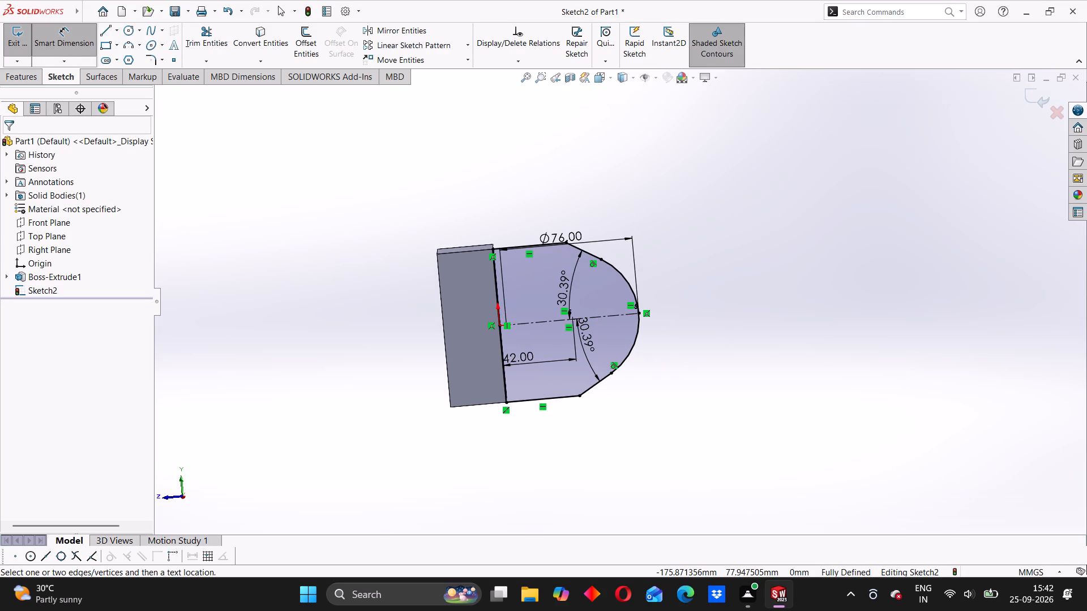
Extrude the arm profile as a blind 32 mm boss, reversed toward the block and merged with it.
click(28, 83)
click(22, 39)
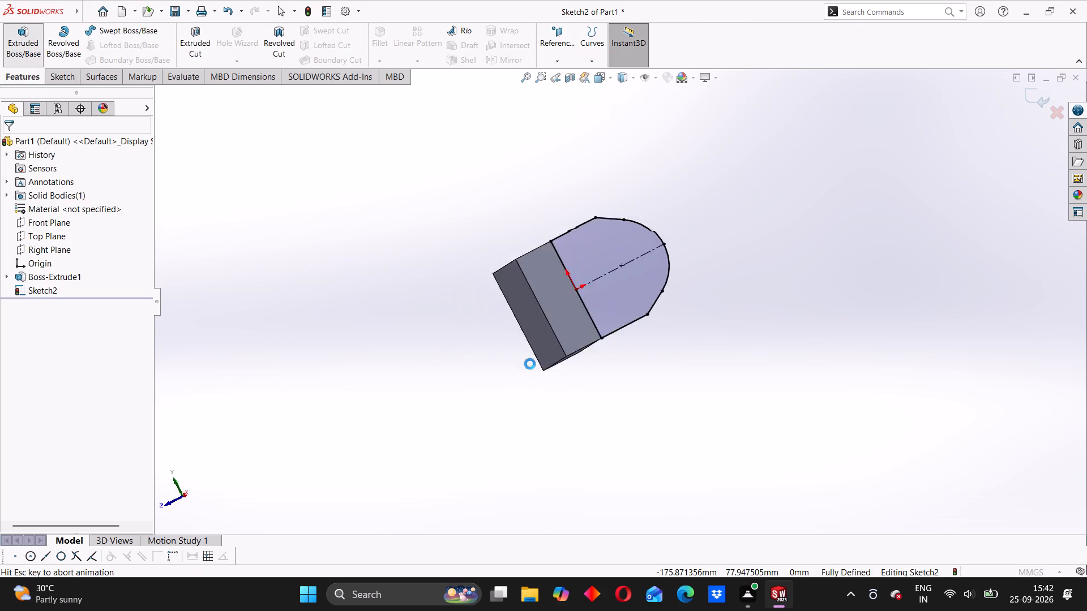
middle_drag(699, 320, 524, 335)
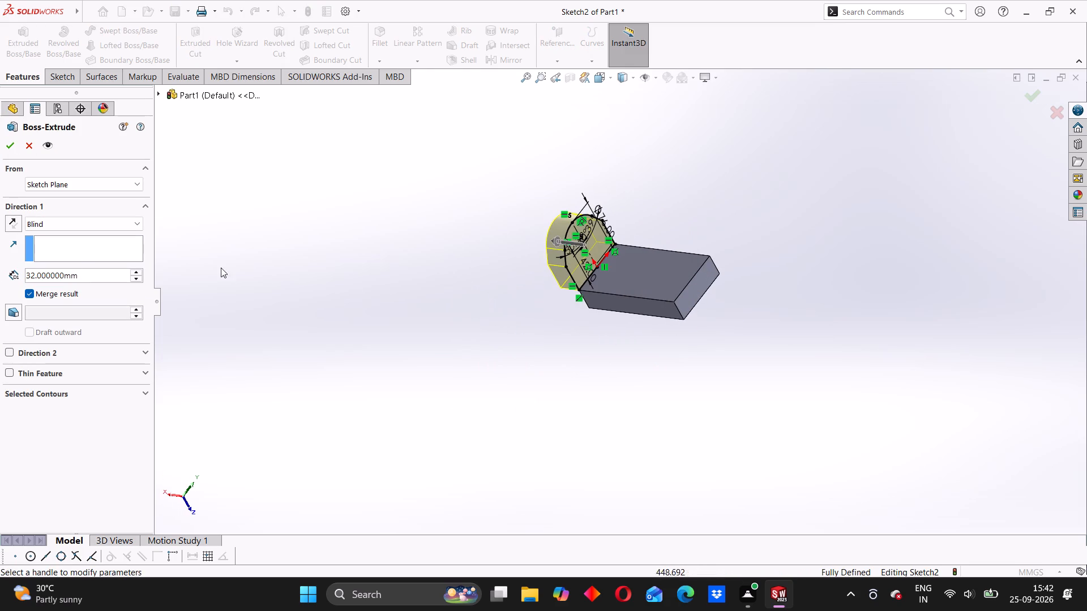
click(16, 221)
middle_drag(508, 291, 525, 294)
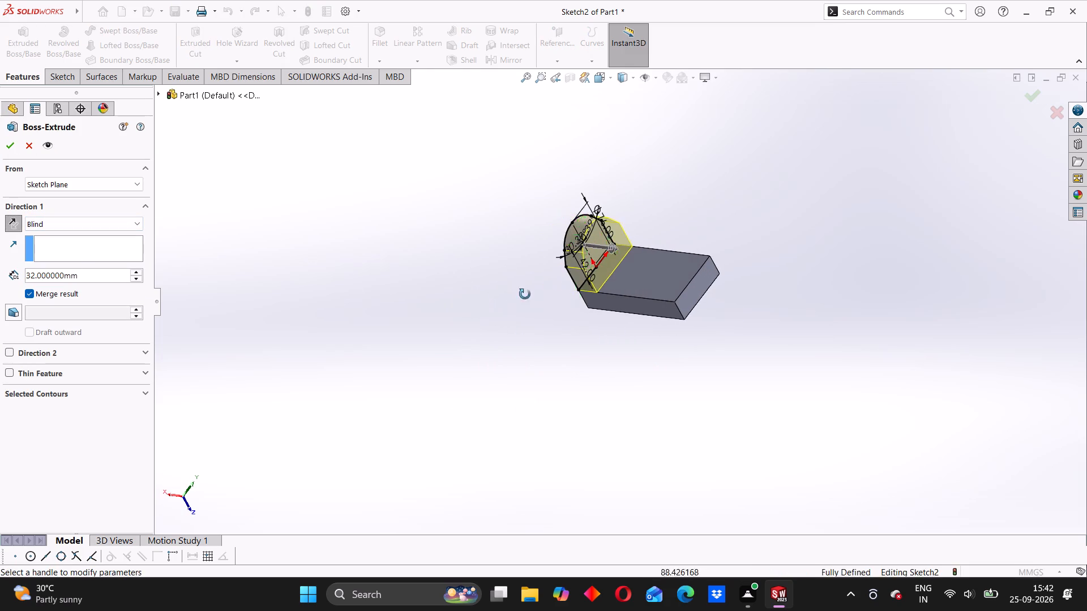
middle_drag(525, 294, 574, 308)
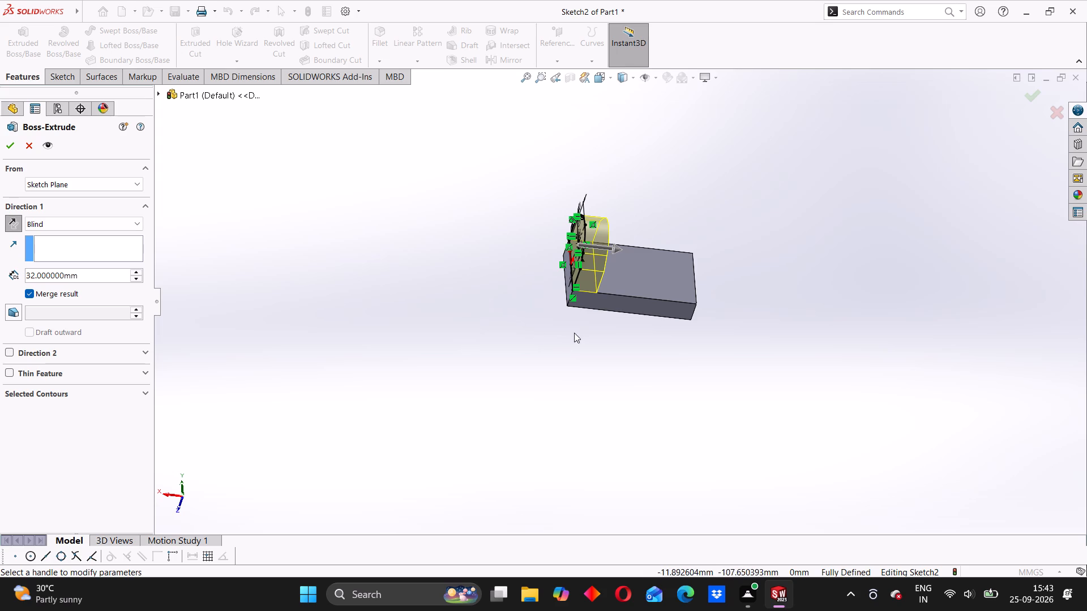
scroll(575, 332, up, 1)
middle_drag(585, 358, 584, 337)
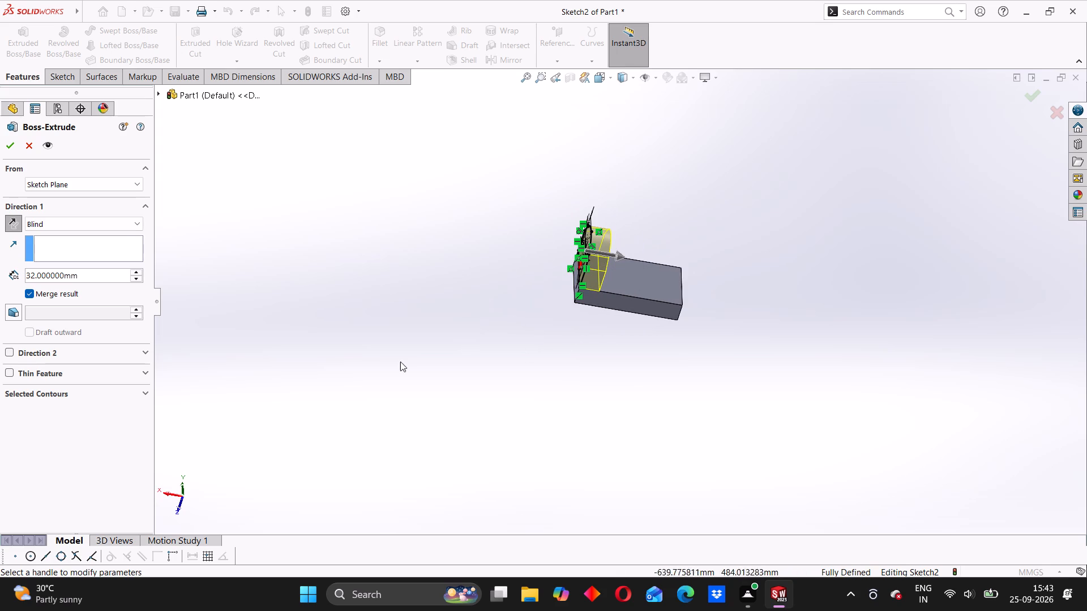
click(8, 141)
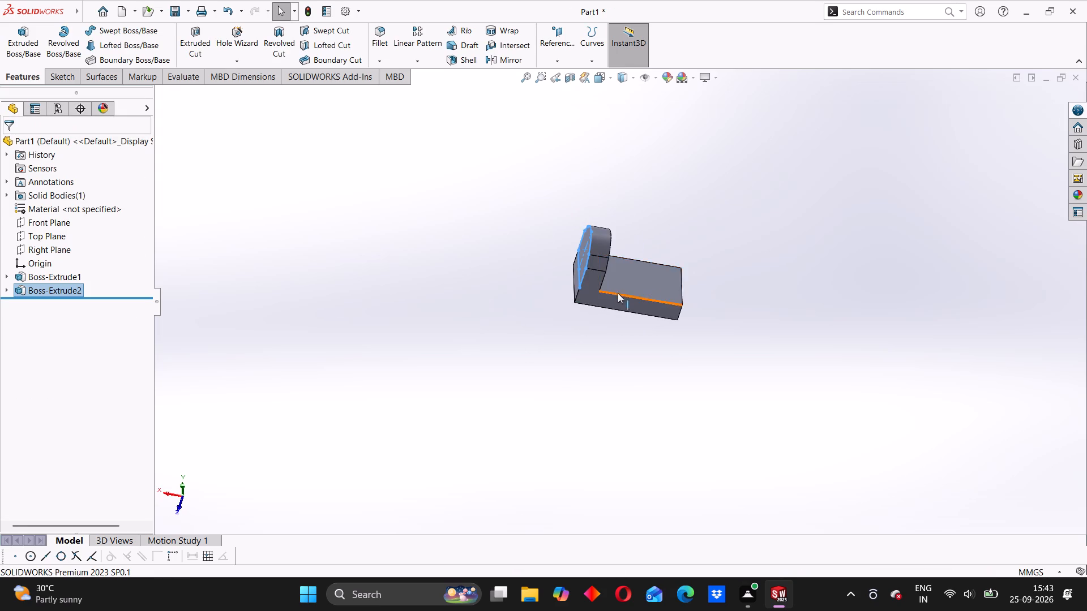
Examine the extruded arm and its junction with the base block from several angles.
scroll(608, 290, down, 3)
middle_drag(533, 388, 589, 389)
click(598, 347)
middle_drag(647, 369, 610, 373)
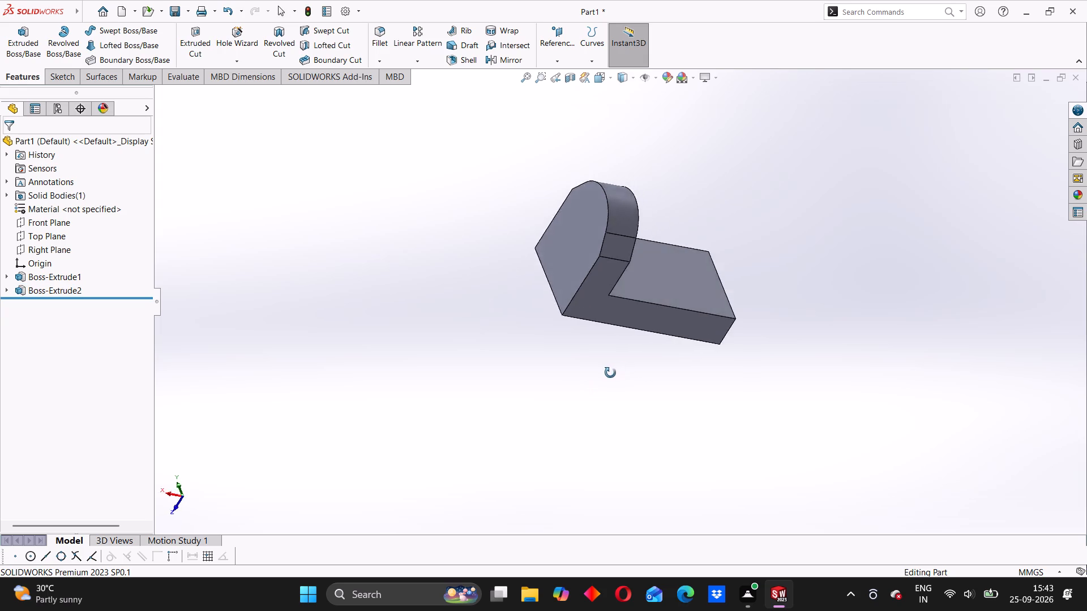
middle_drag(610, 373, 687, 427)
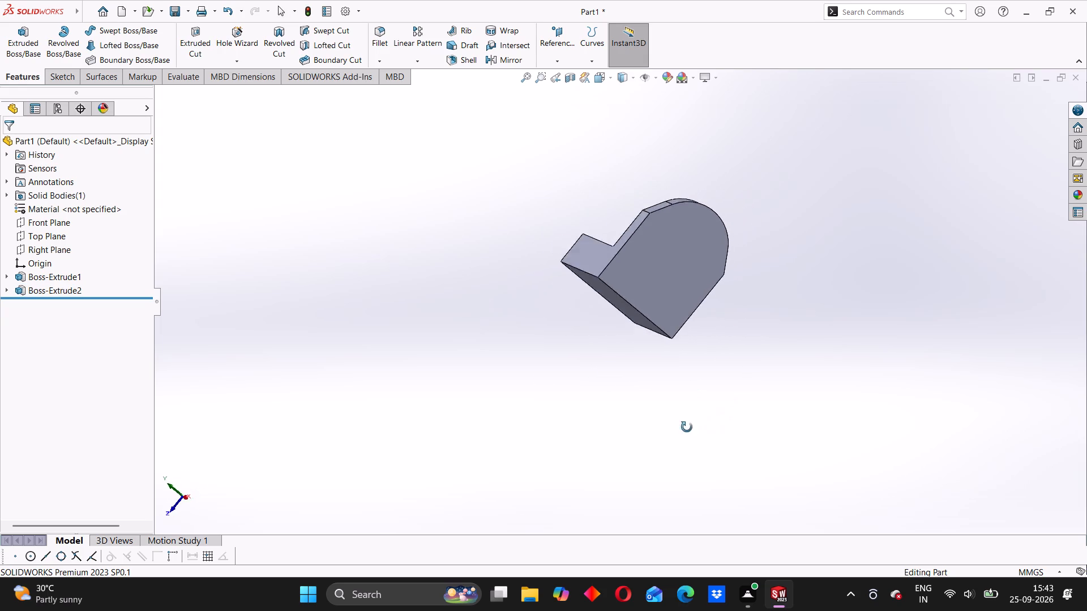
middle_drag(687, 427, 584, 429)
scroll(581, 255, down, 3)
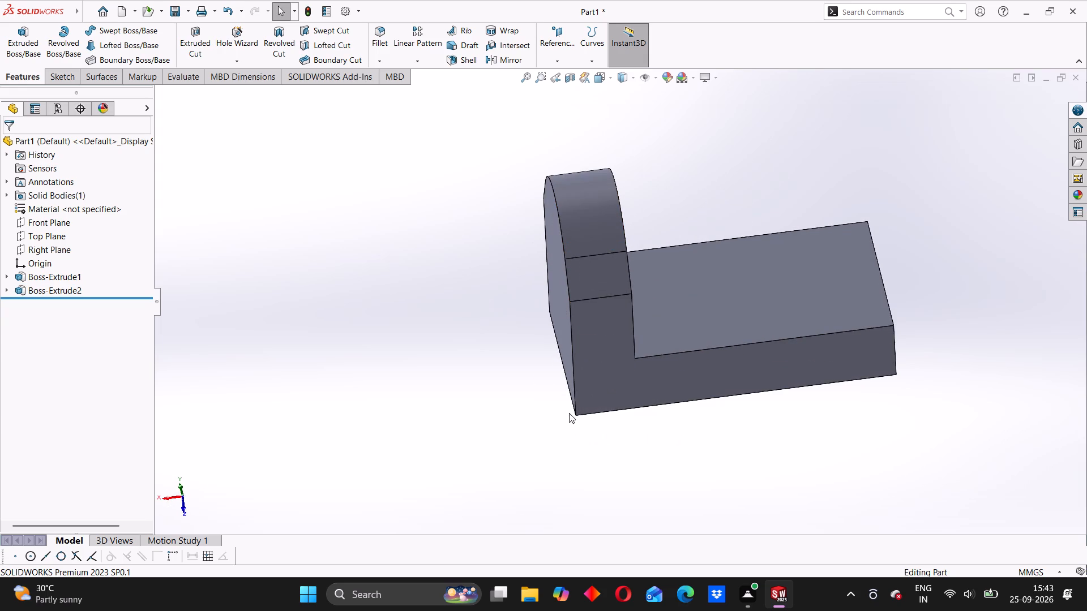
middle_drag(569, 414, 649, 415)
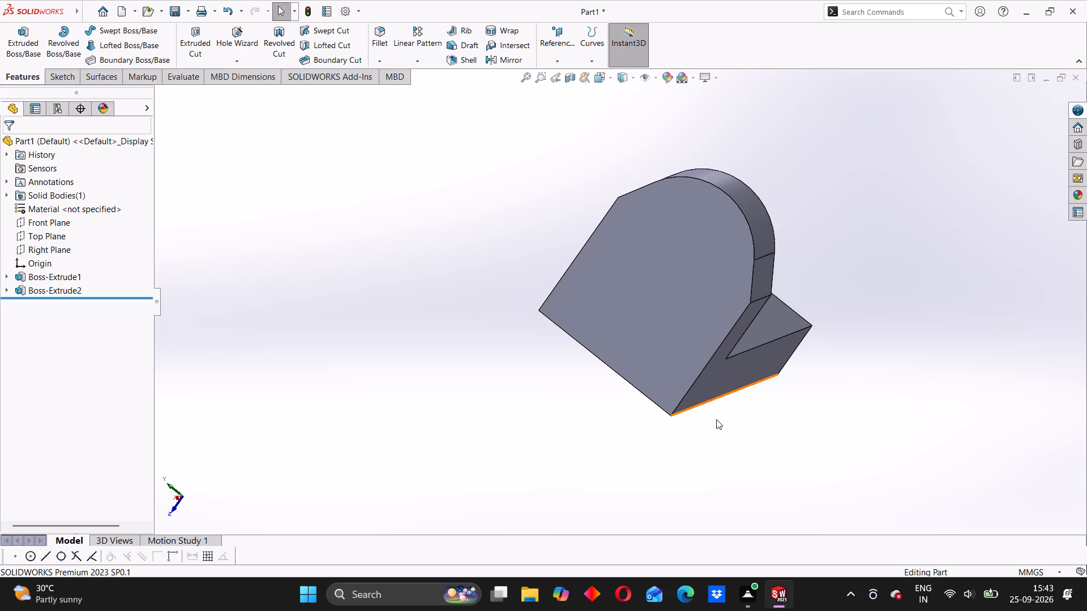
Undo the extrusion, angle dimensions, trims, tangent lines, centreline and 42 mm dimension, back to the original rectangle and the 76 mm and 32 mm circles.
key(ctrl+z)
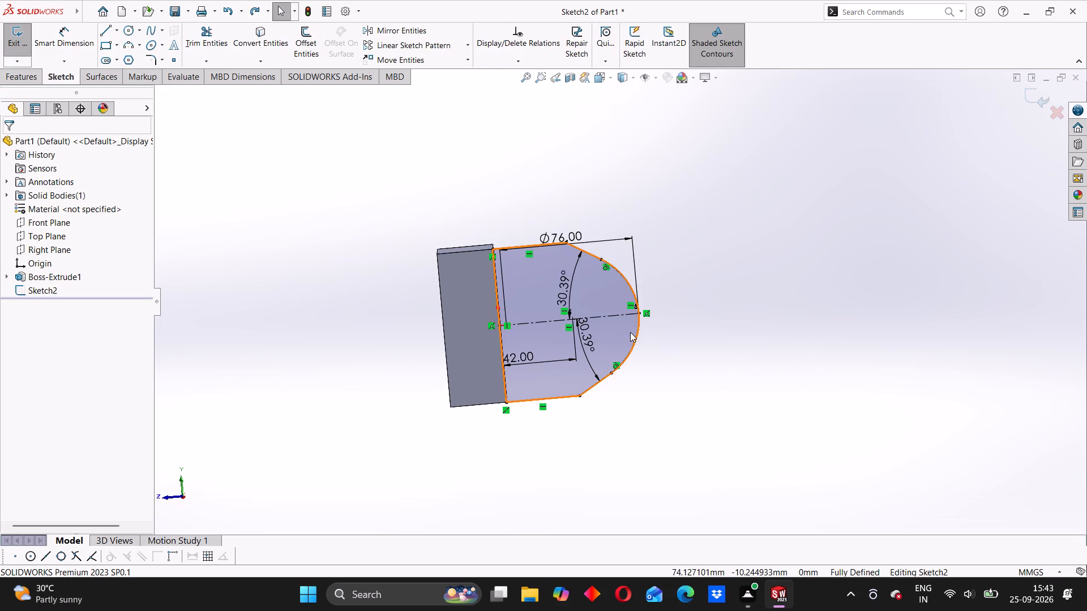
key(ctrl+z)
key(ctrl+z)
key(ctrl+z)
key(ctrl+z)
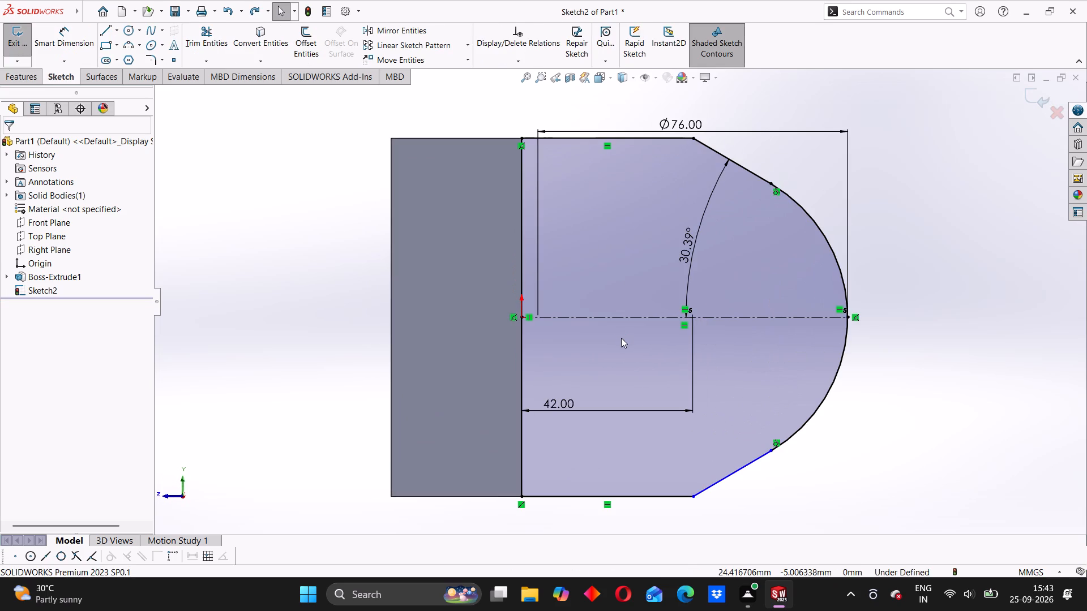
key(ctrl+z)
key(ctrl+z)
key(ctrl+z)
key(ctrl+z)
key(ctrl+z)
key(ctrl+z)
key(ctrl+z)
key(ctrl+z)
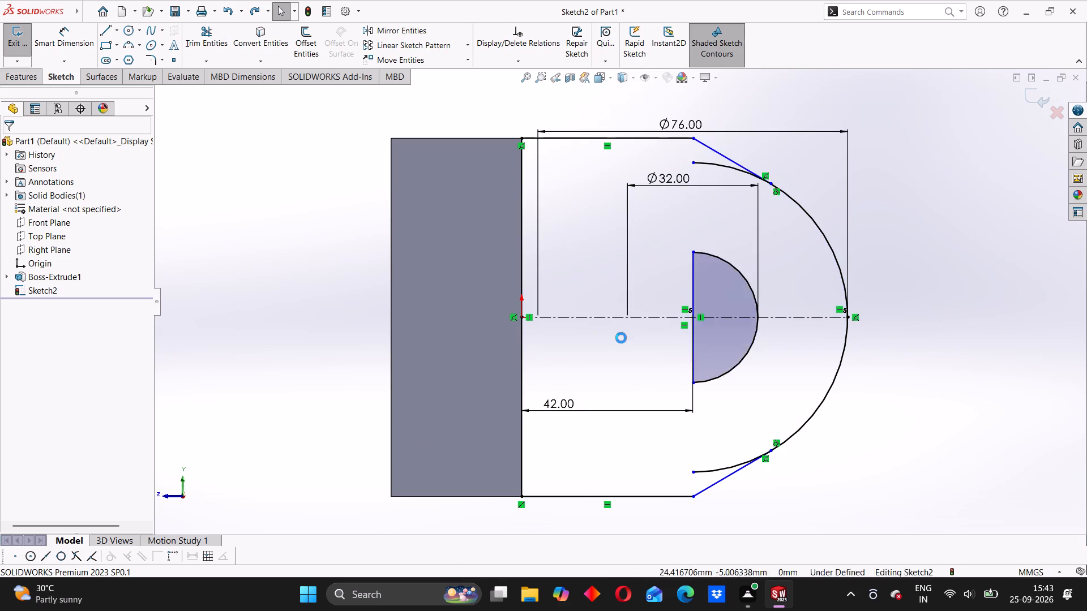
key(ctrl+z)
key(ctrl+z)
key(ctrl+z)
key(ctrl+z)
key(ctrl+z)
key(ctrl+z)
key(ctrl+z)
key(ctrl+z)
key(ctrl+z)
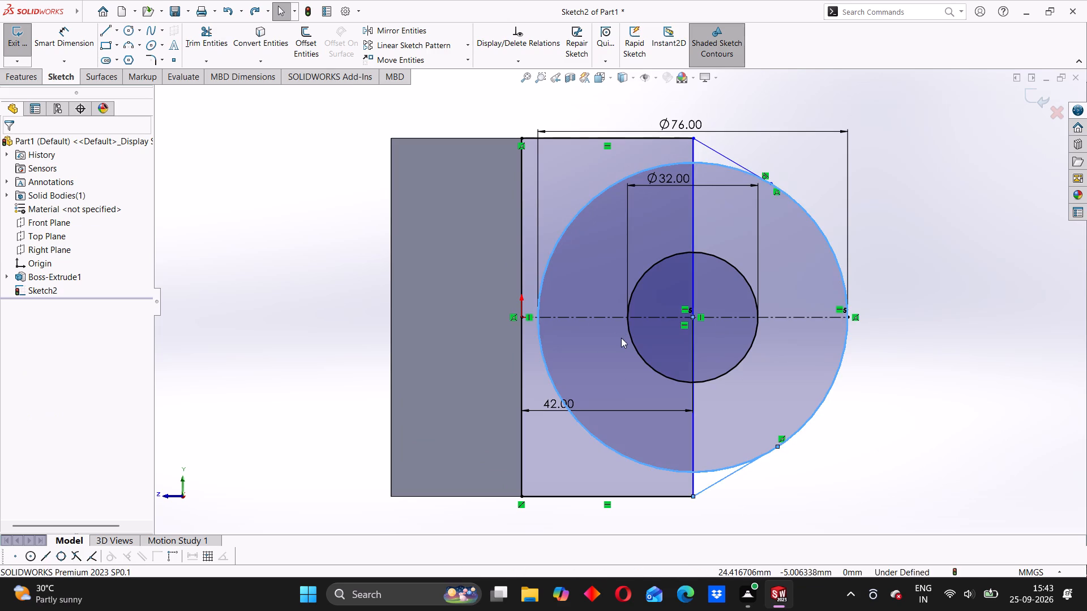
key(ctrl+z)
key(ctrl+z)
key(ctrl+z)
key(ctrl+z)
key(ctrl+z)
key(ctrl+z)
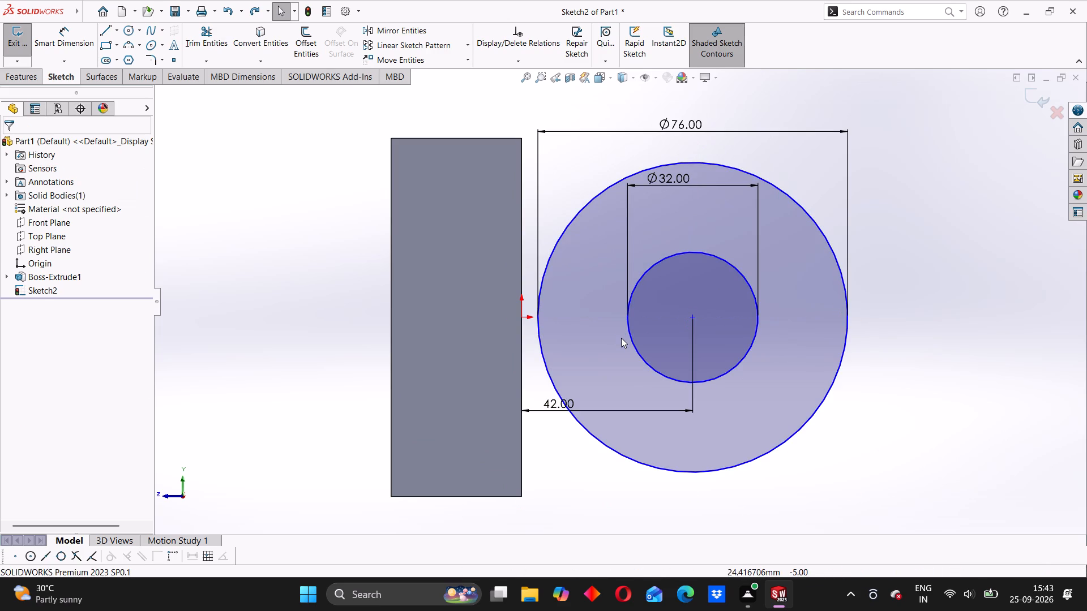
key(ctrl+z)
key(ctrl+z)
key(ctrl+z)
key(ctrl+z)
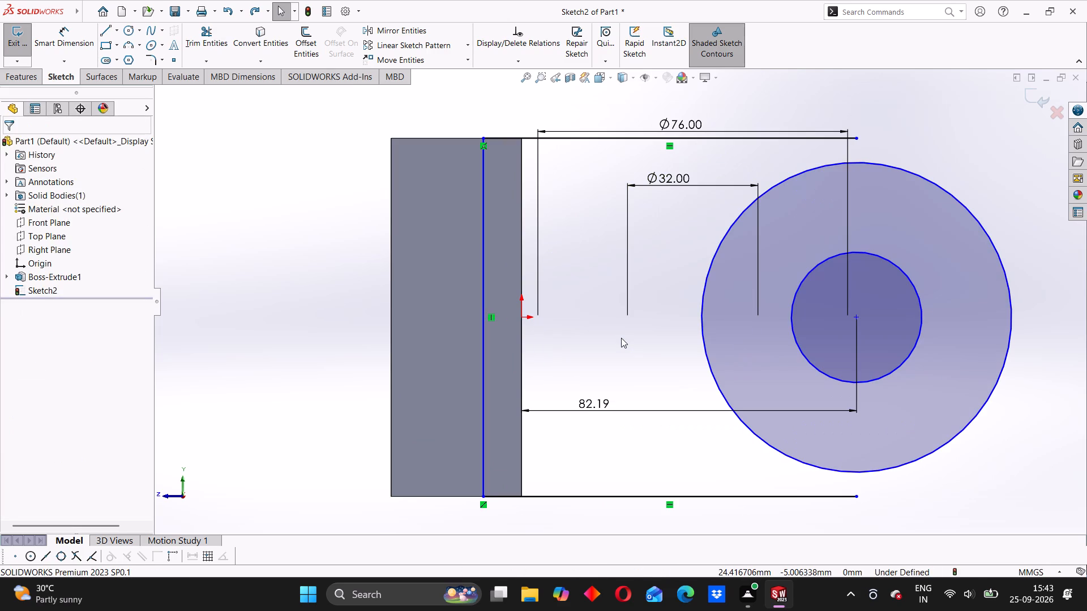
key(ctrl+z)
Delete the remaining rectangle, both circles and their diameter dimensions from the end-face sketch.
scroll(529, 197, up, 2)
drag(497, 141, 710, 143)
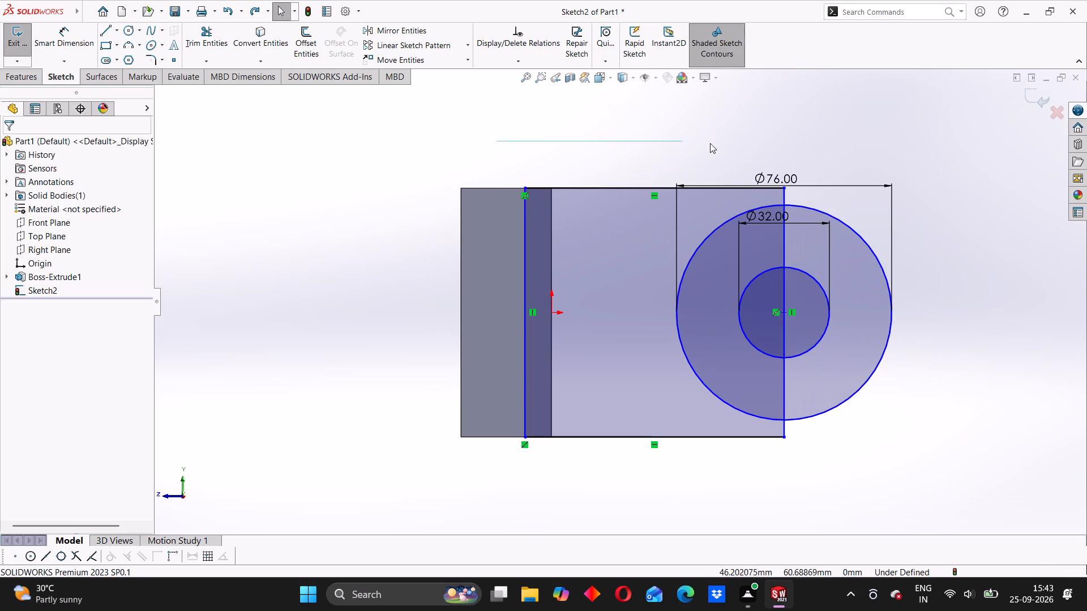
drag(710, 143, 957, 479)
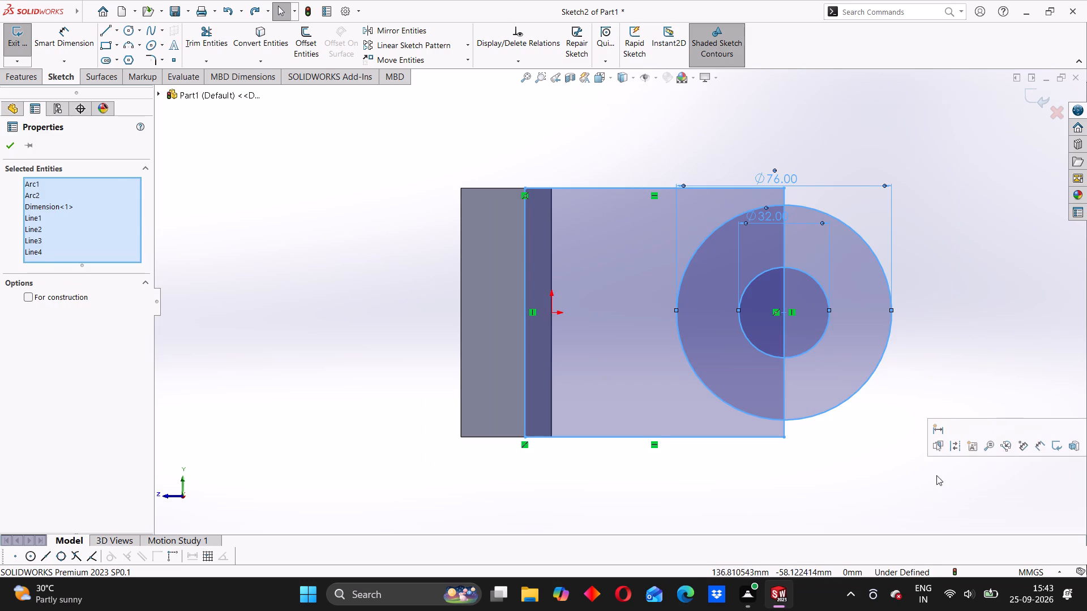
key(Delete)
Sketch a corner rectangle about 96 by 88 mm extending outward from the block's full 88 mm edge.
click(109, 43)
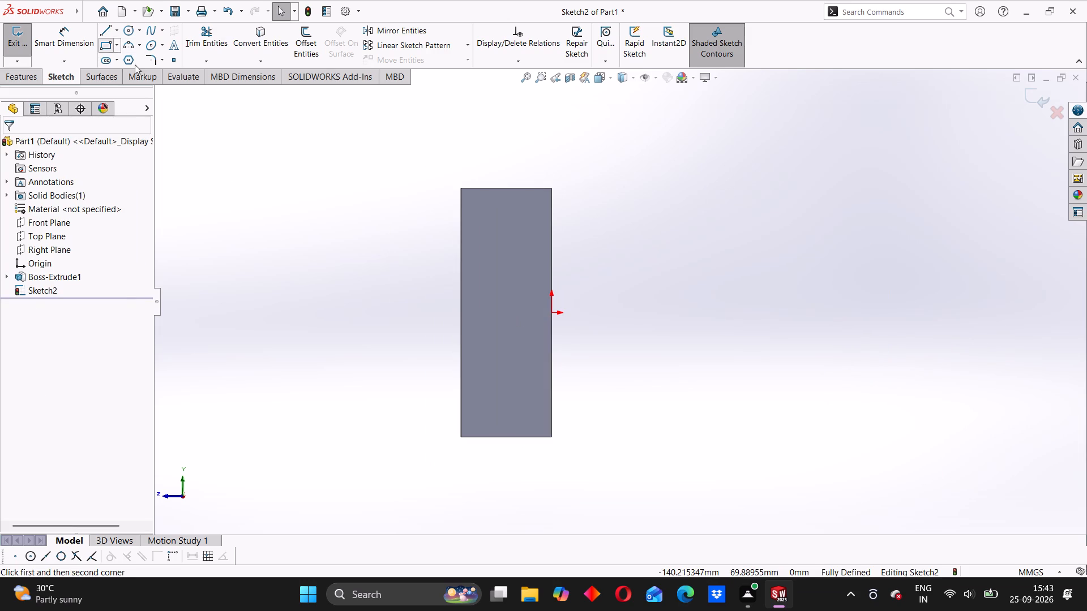
click(551, 190)
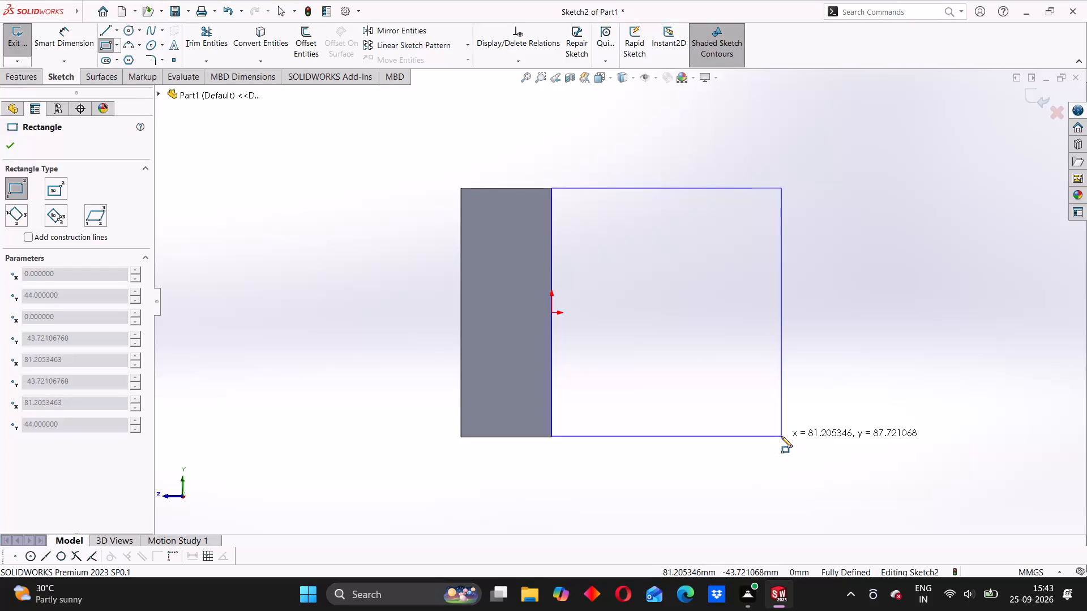
click(823, 437)
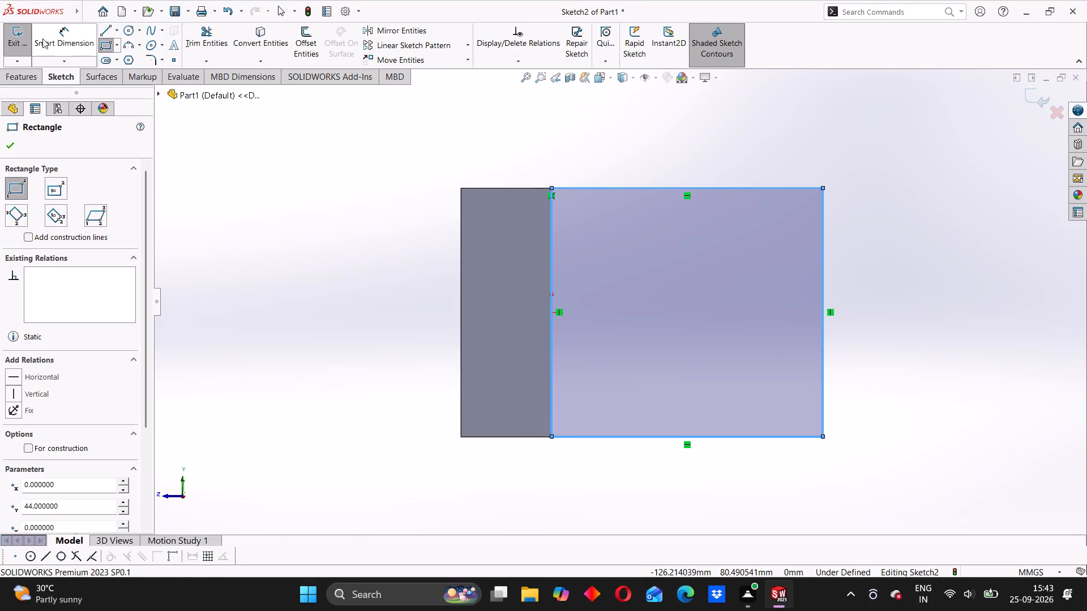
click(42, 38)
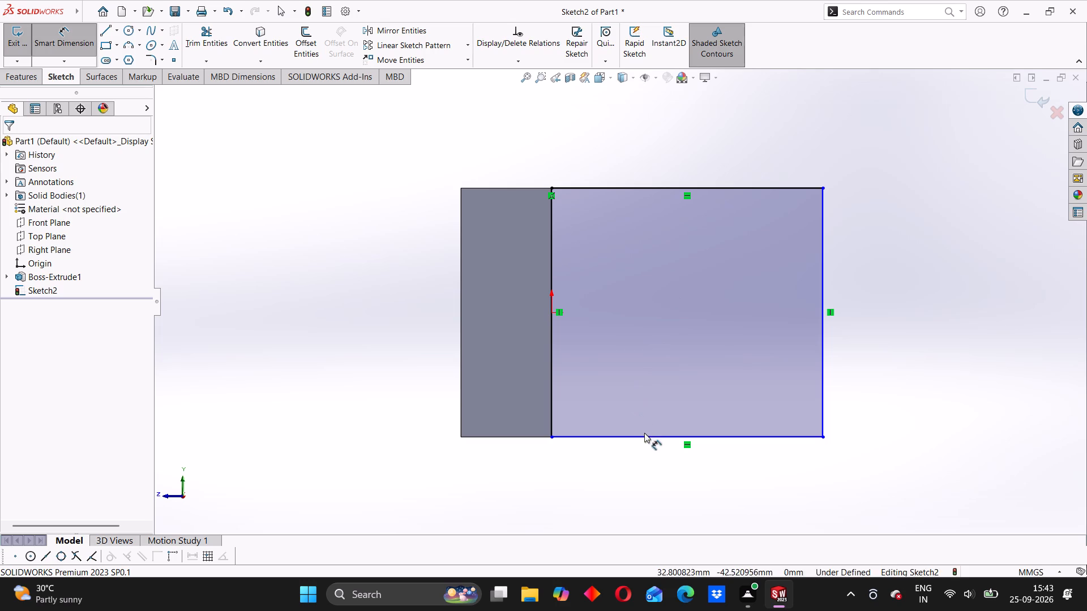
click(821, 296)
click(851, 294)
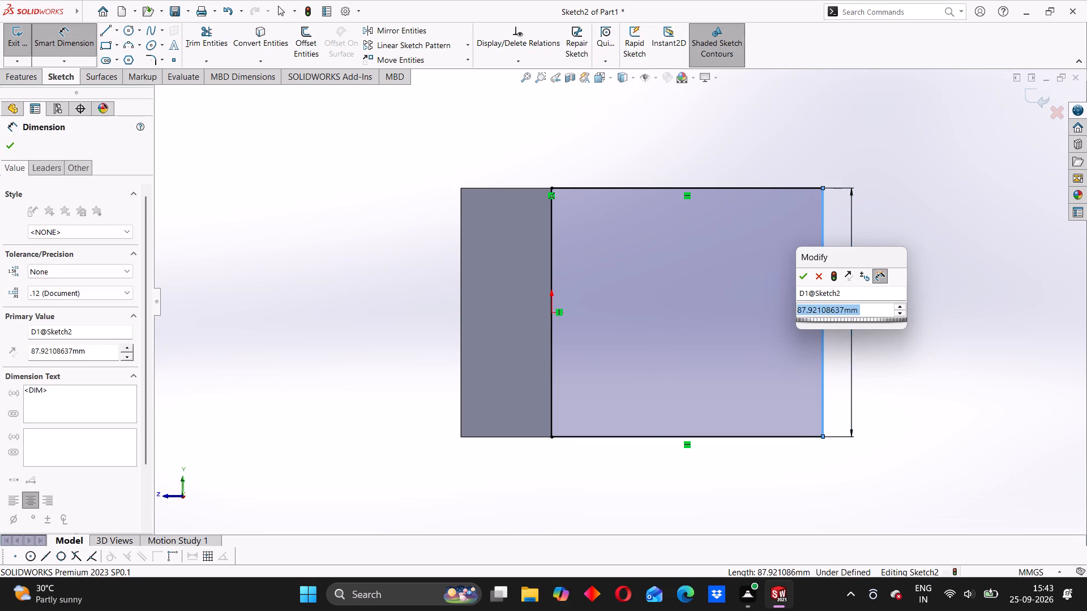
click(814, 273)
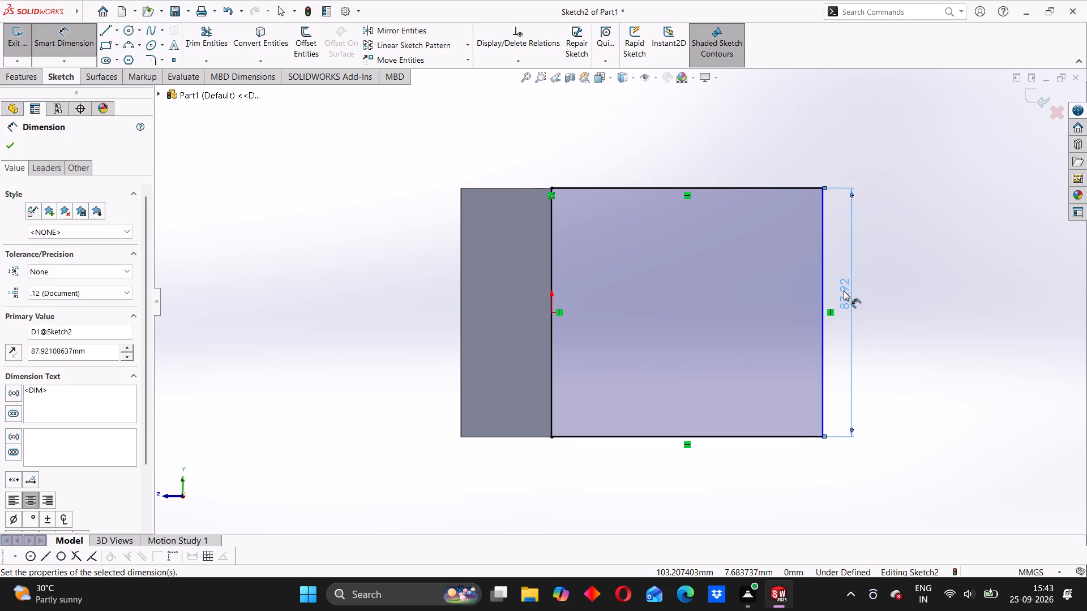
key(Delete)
Dimension the distance between the rectangle's inner and outer vertical sides and set it to 80 mm.
click(823, 308)
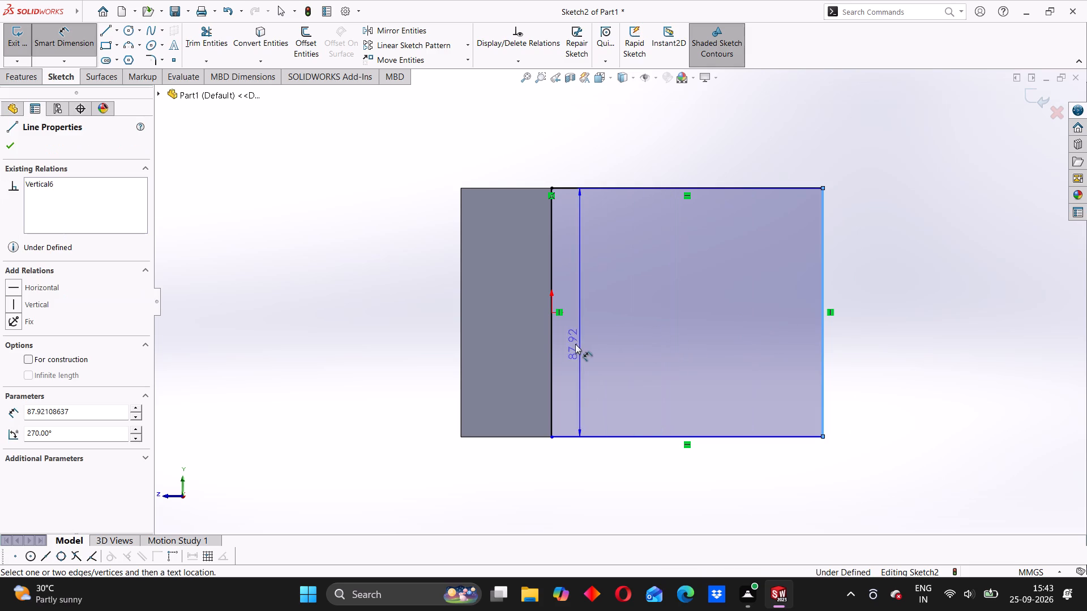
click(554, 334)
click(649, 345)
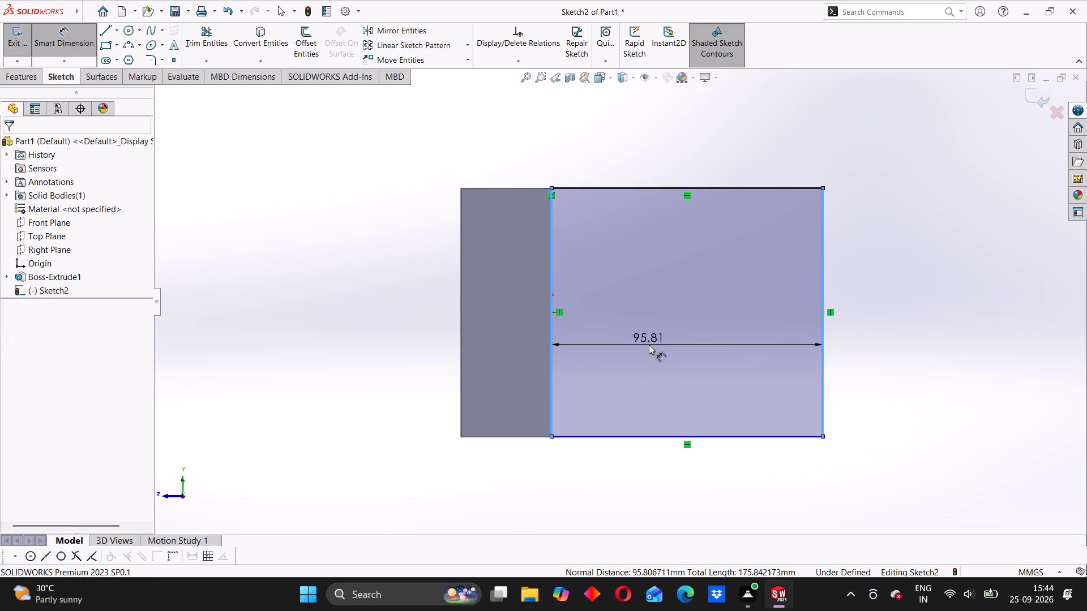
text(80)
key(Return)
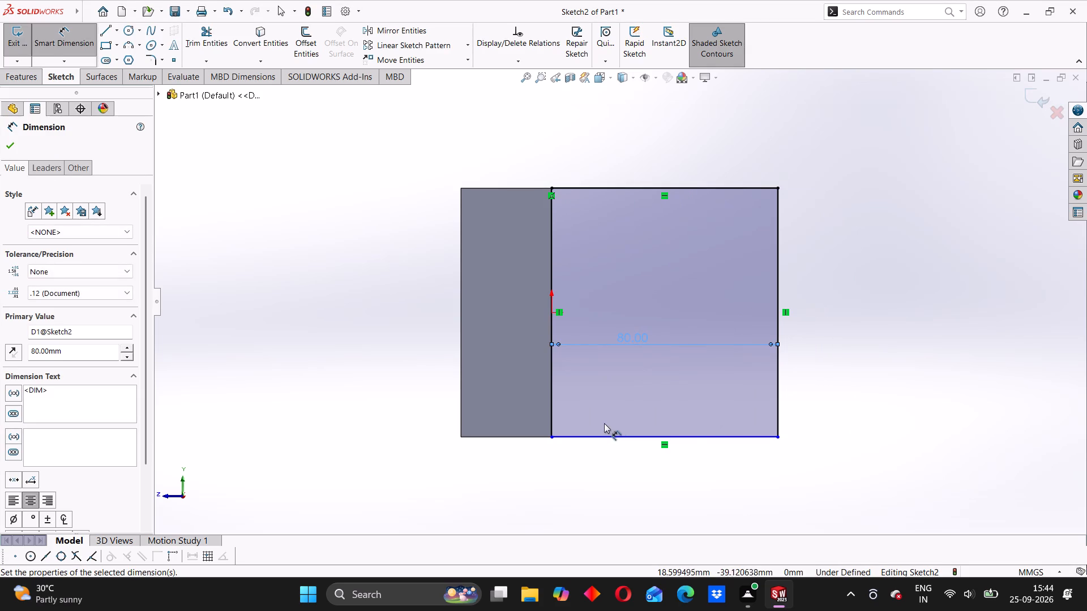
click(10, 142)
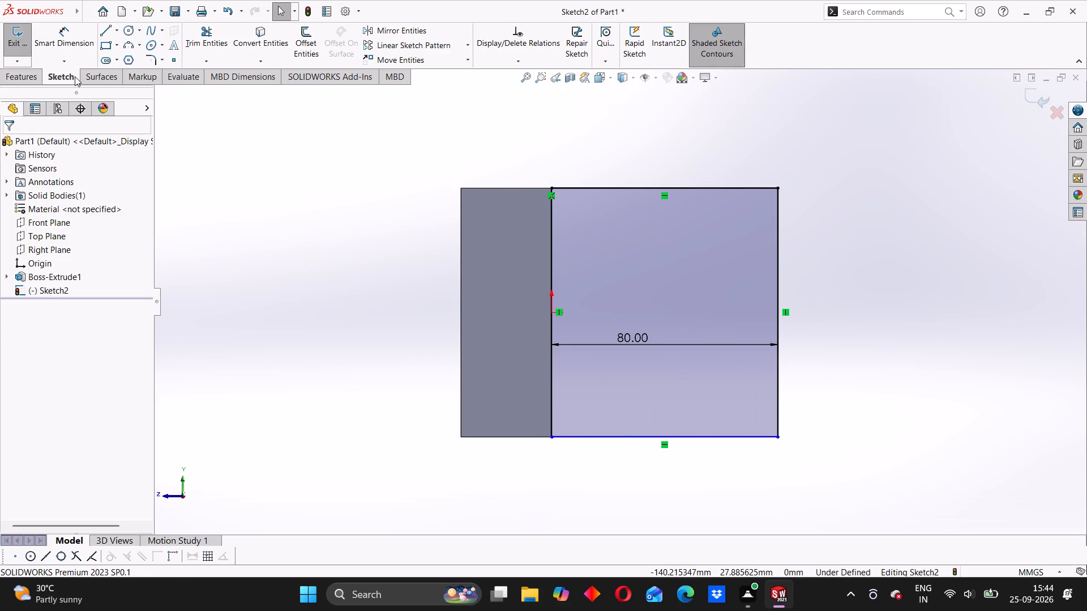
Make the rectangle's lower side collinear with the block's lower edge.
click(588, 437)
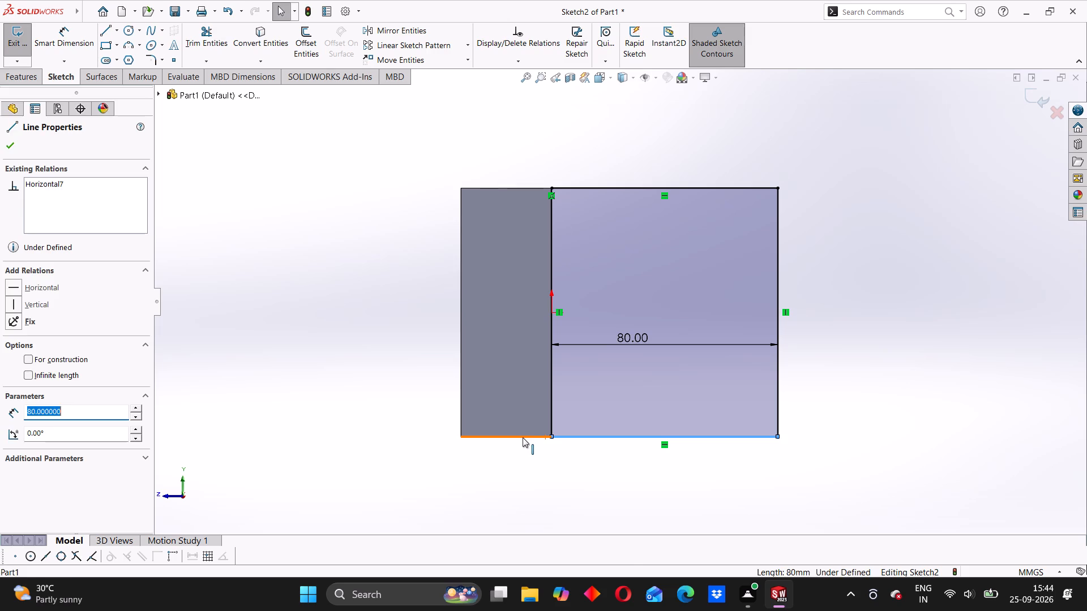
ctrl+click(523, 437)
click(9, 340)
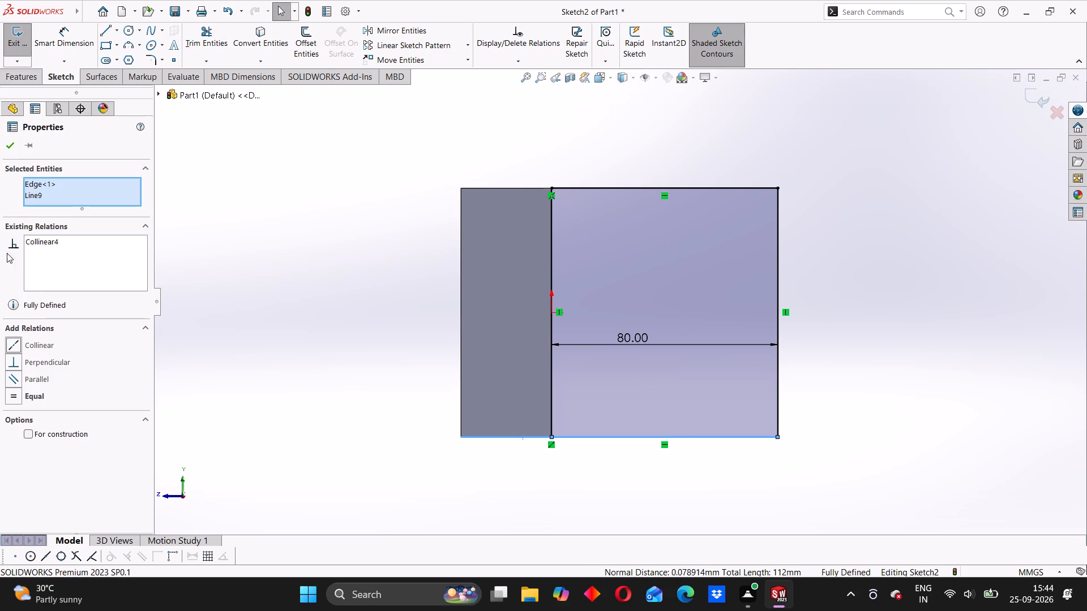
click(14, 149)
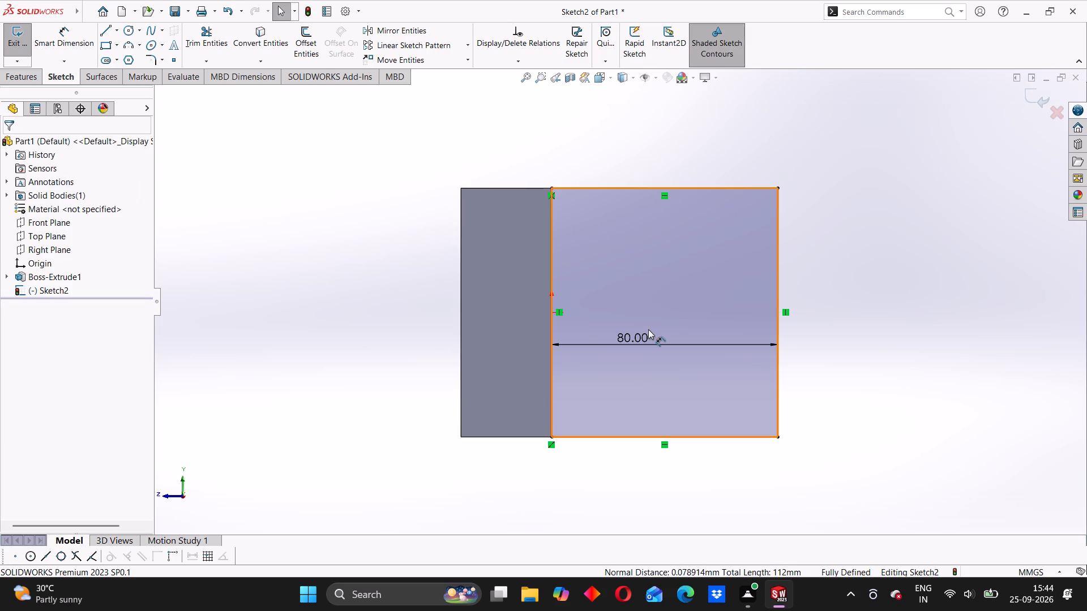
Extrude the rectangle 32 mm blind in the reversed direction, back over the base block, with the result merged.
scroll(648, 329, down, 2)
scroll(652, 334, up, 2)
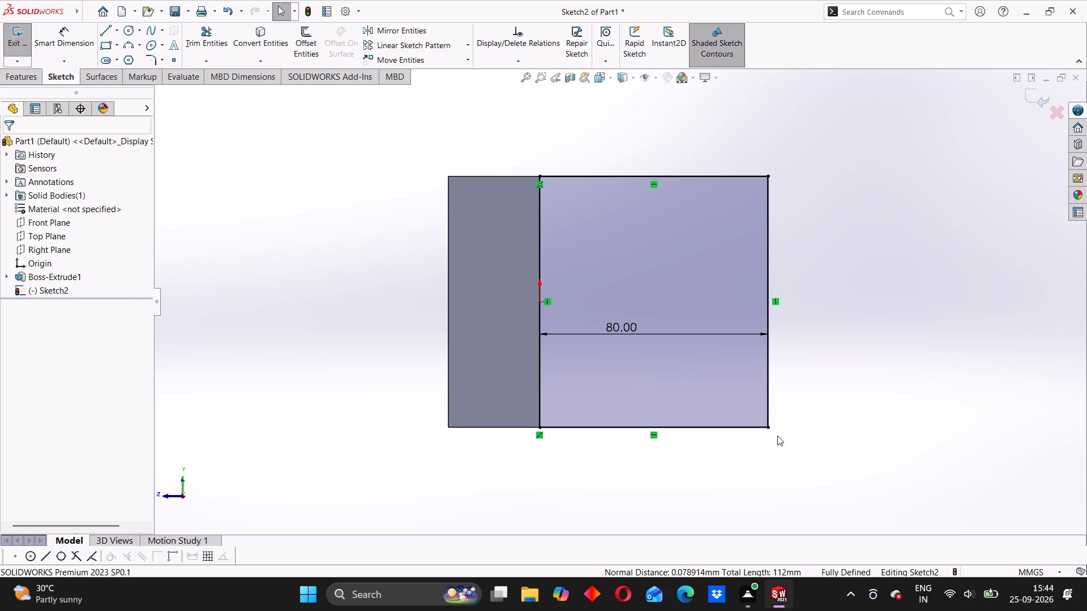
click(16, 75)
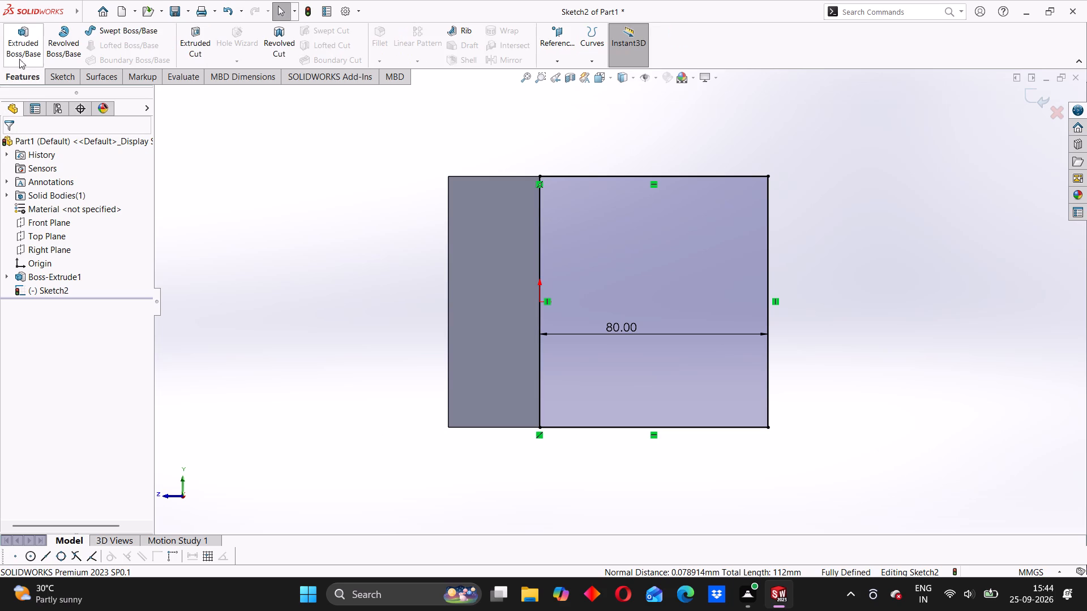
click(18, 49)
middle_drag(745, 467, 618, 445)
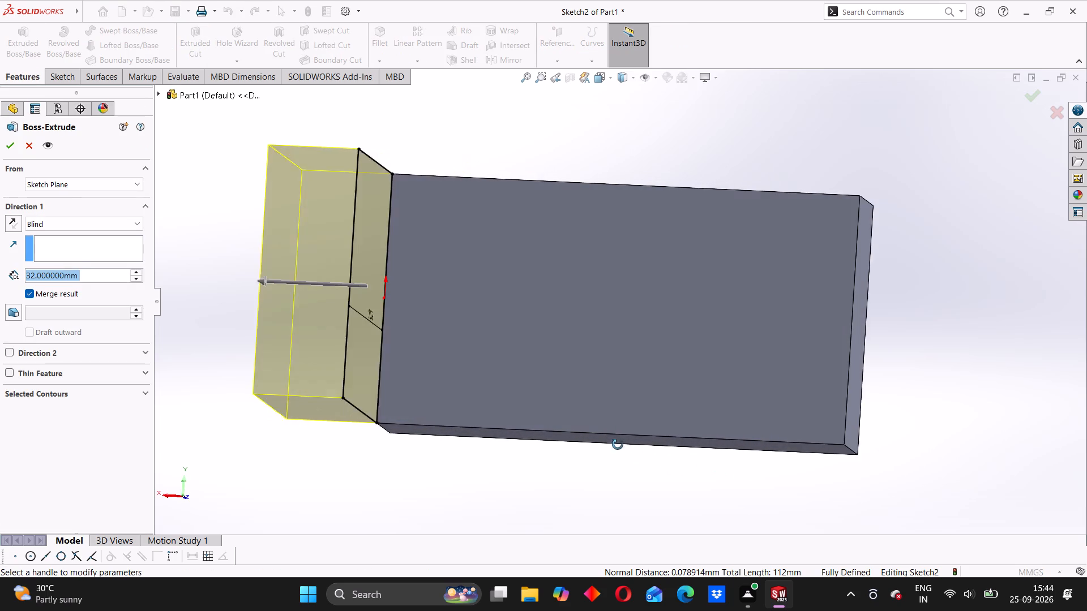
middle_drag(618, 445, 617, 445)
click(13, 221)
click(6, 148)
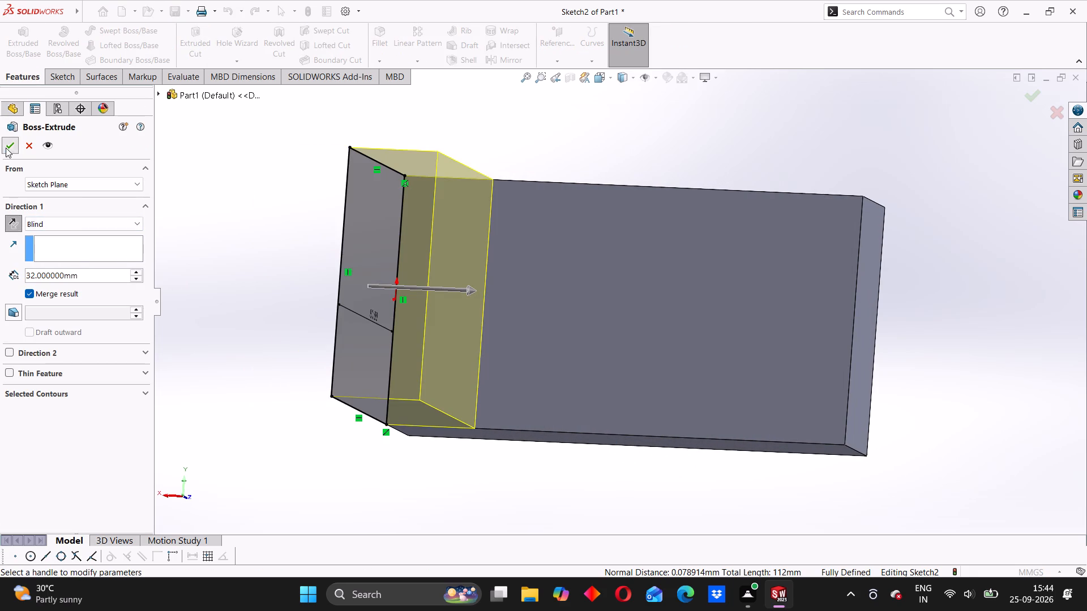
Fillet the two 32 mm corner edges at the arm's free end with a symmetric 38 mm radius.
scroll(499, 423, up, 2)
middle_drag(493, 435, 588, 416)
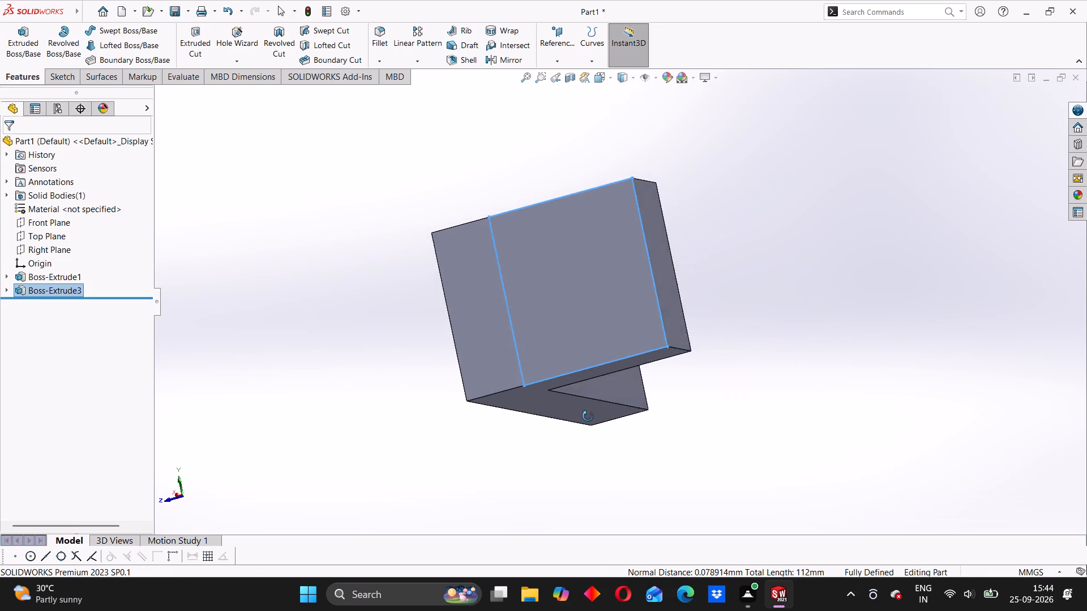
middle_drag(588, 416, 571, 416)
scroll(558, 392, down, 2)
scroll(570, 350, up, 1)
scroll(312, 299, up, 2)
click(324, 291)
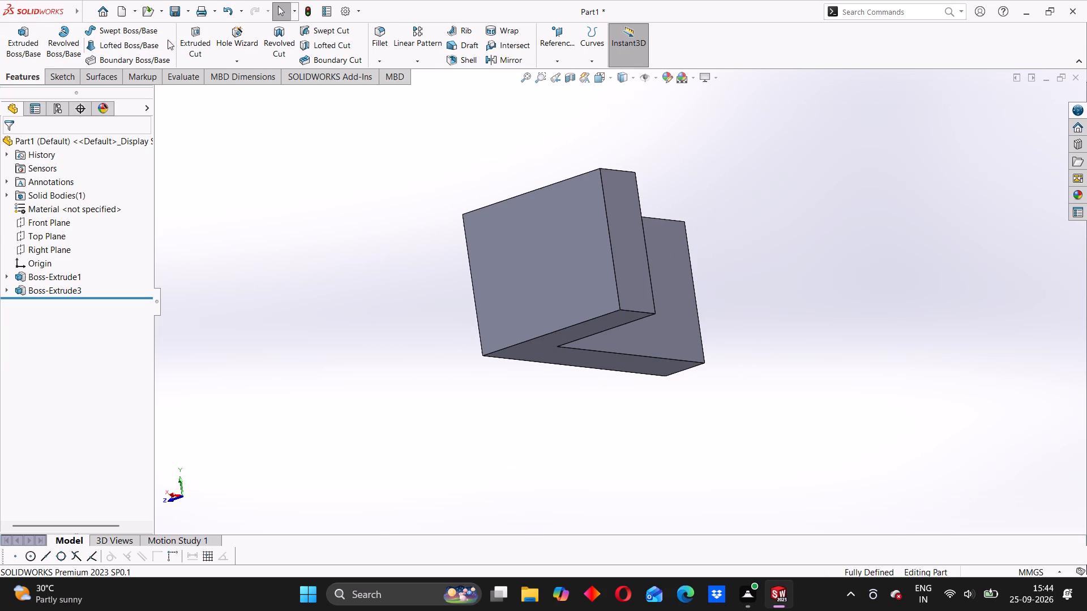
click(374, 36)
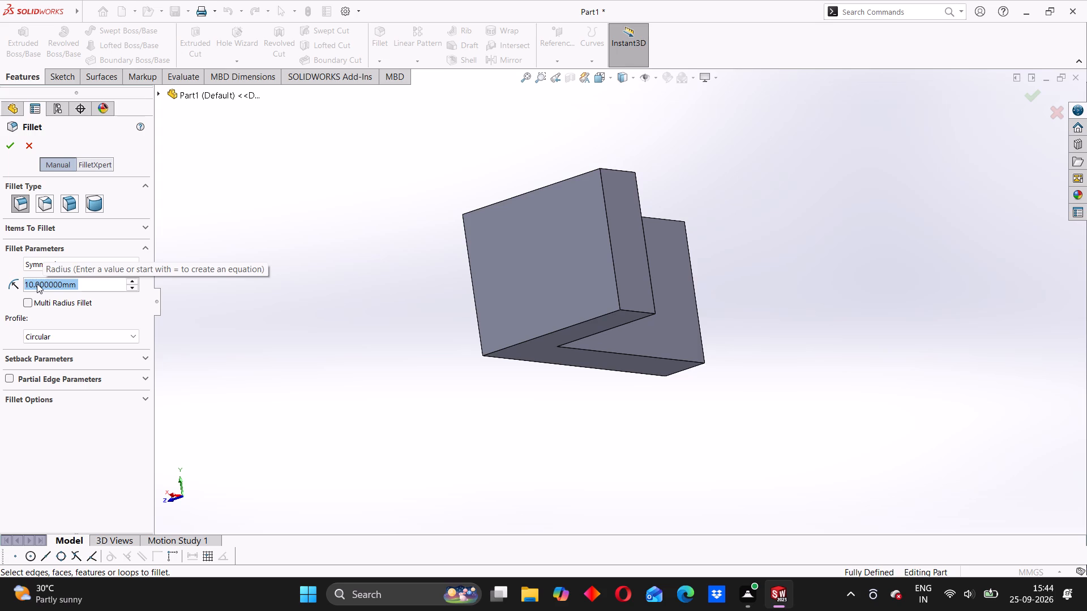
text(38)
key(Return)
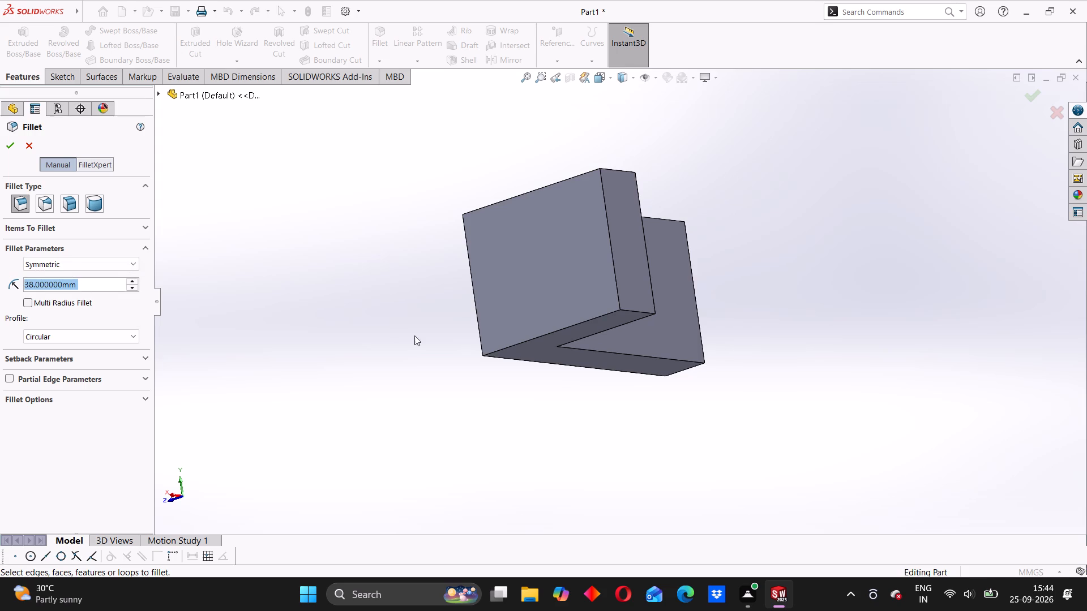
click(633, 311)
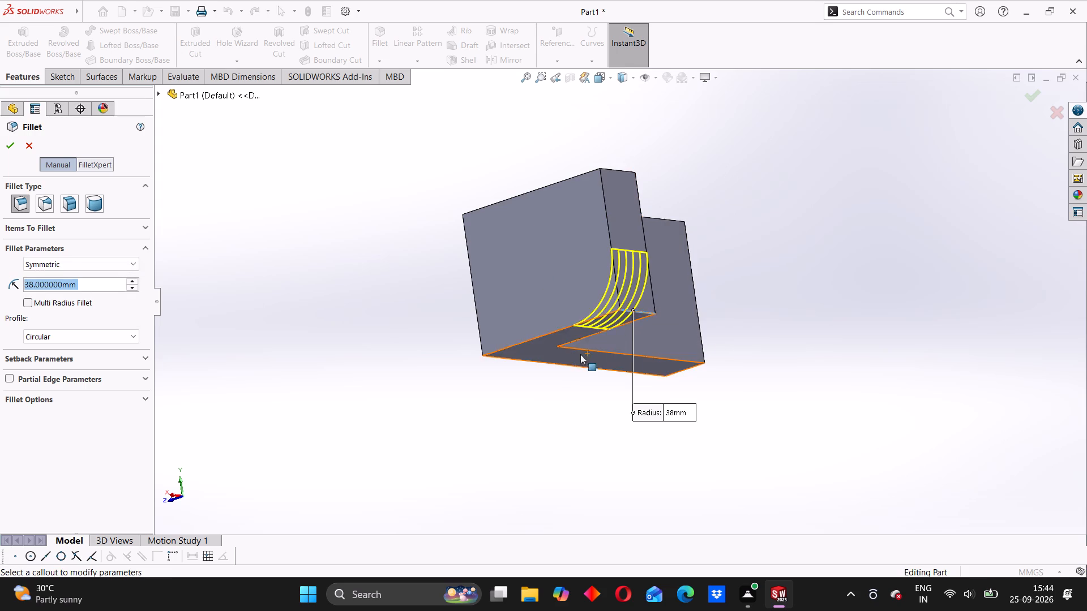
scroll(557, 263, up, 2)
middle_drag(562, 176, 585, 236)
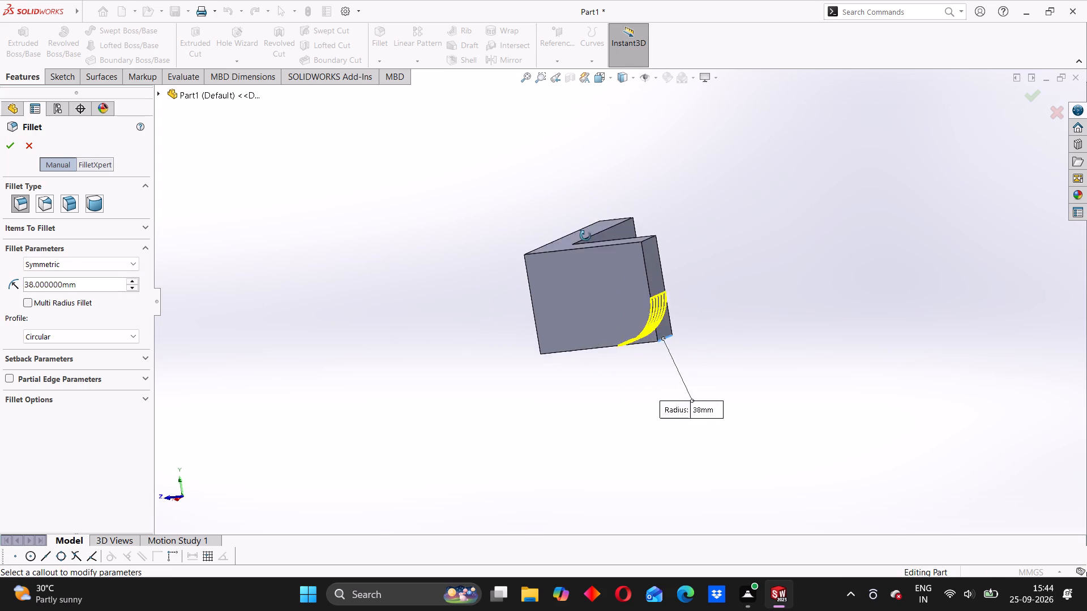
middle_drag(585, 236, 588, 314)
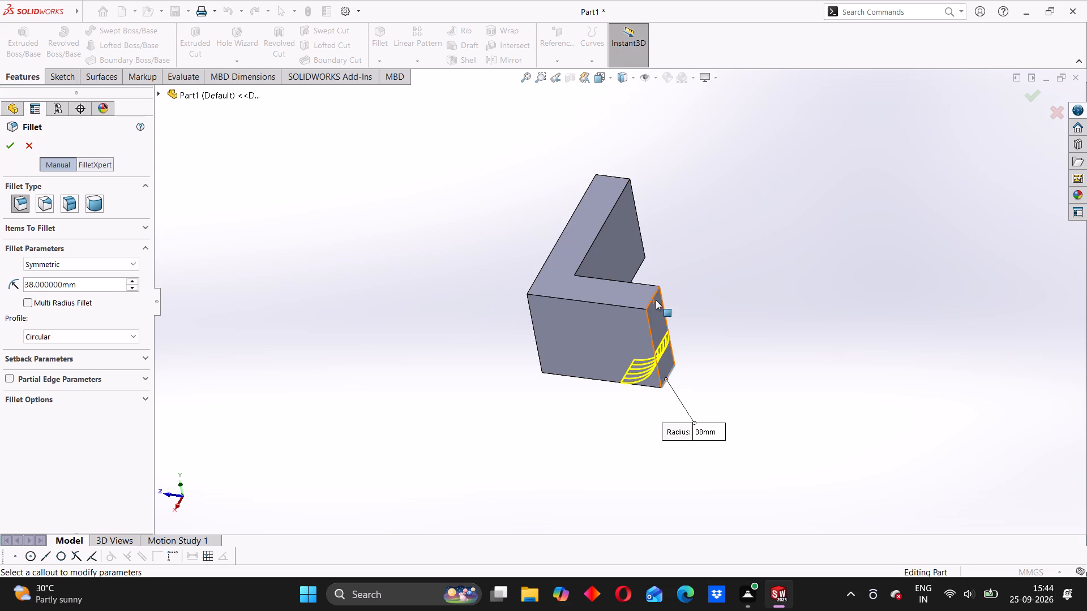
click(653, 296)
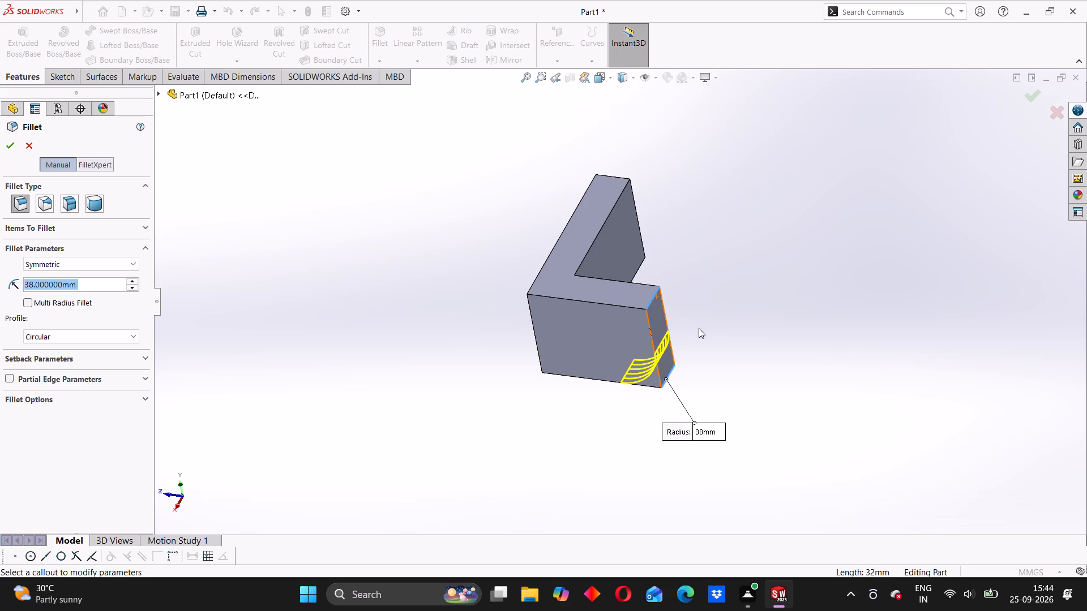
drag(8, 150, 14, 150)
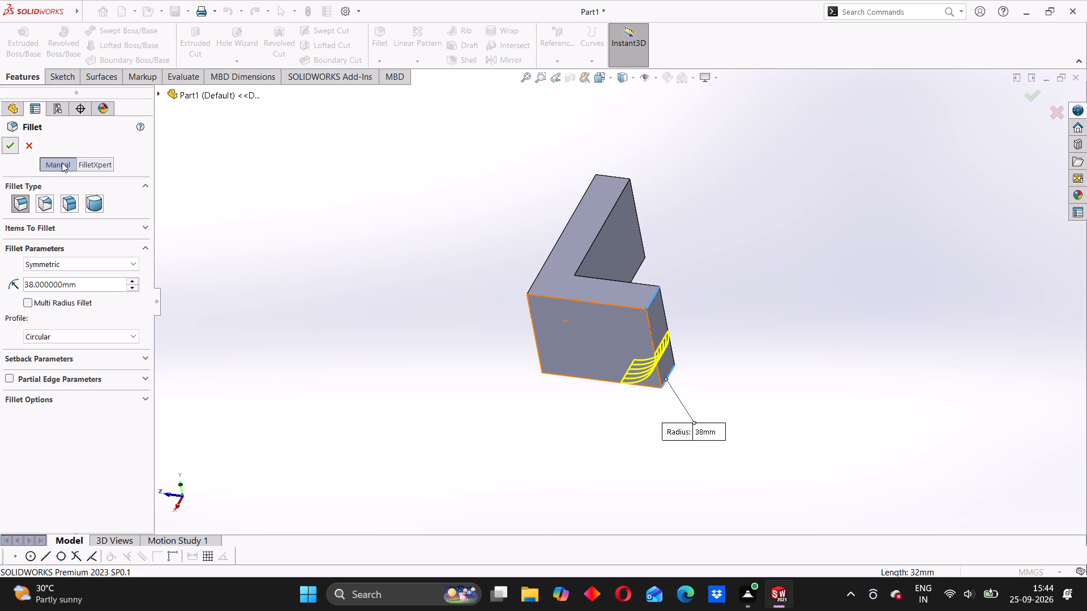
Examine the rounded end of the arm and its junction with the base block from several angles.
middle_drag(717, 365, 620, 342)
scroll(537, 350, down, 3)
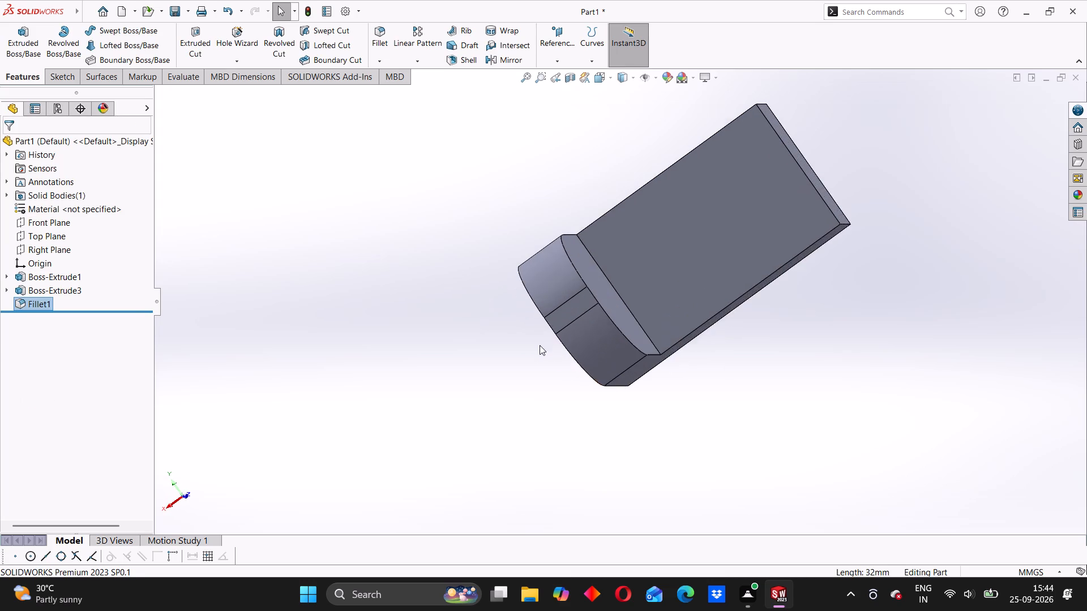
scroll(594, 292, down, 4)
middle_drag(545, 403, 660, 300)
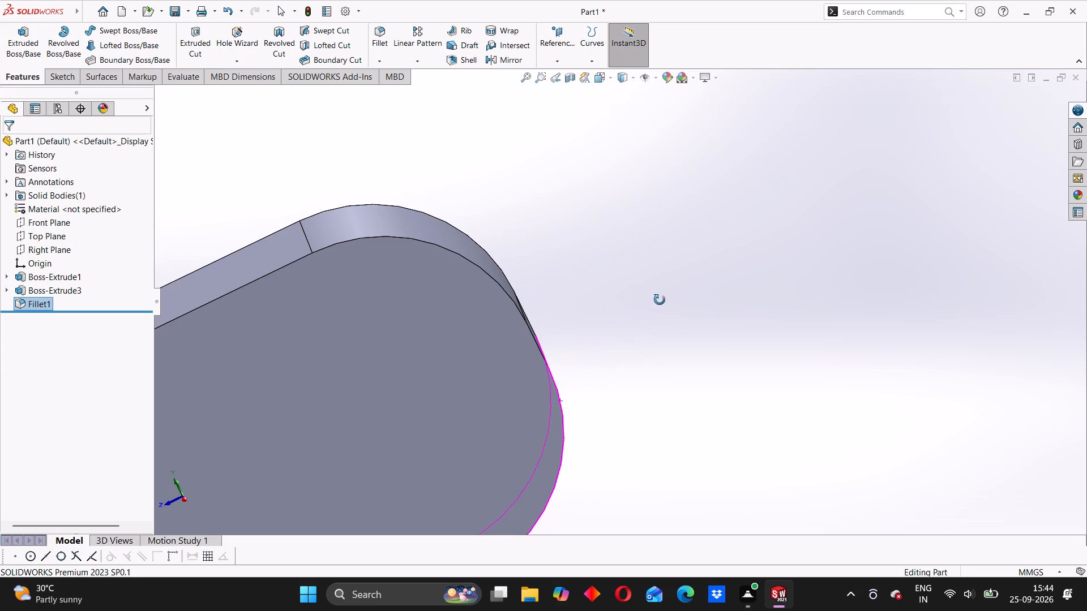
middle_drag(660, 300, 634, 316)
scroll(541, 338, down, 3)
scroll(545, 335, up, 4)
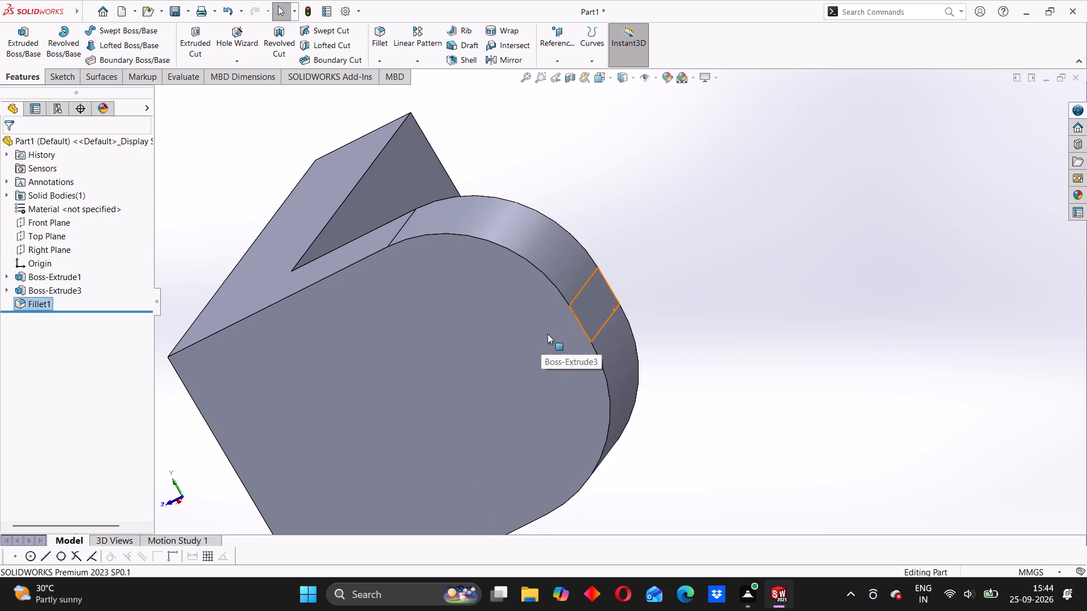
scroll(662, 356, up, 2)
middle_drag(676, 371, 564, 380)
scroll(581, 462, up, 2)
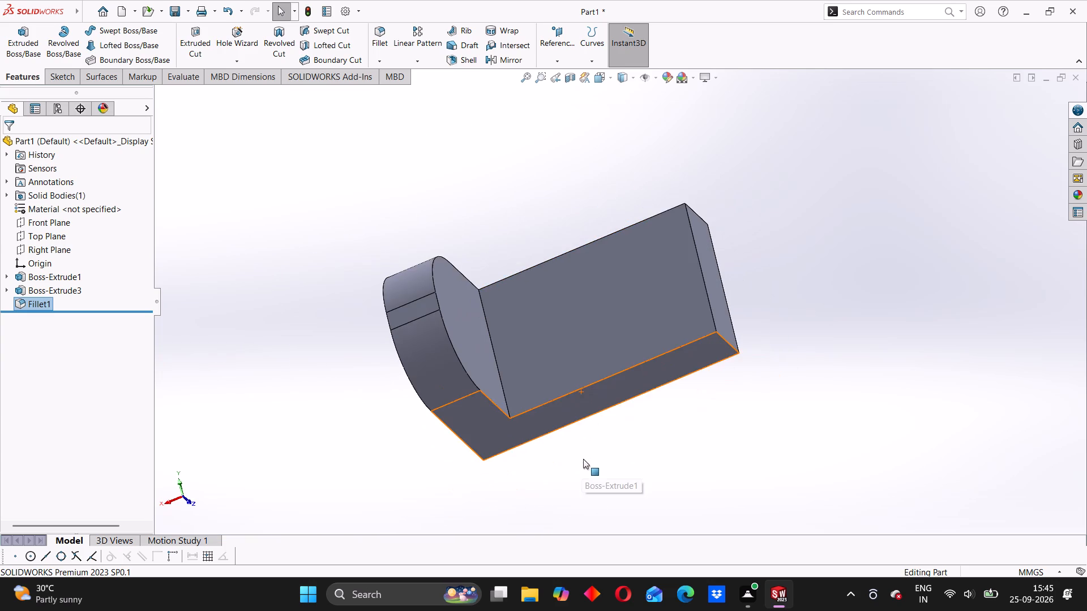
click(583, 459)
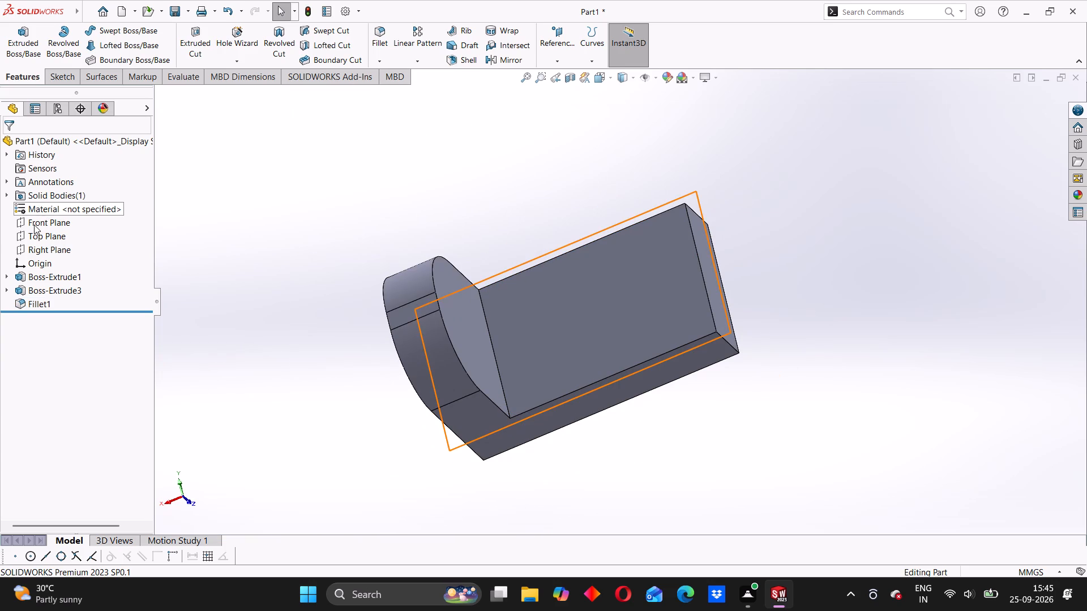
Mirror the arm extrusion and its 38 mm end fillet about the Right Plane.
click(44, 248)
middle_drag(234, 341, 241, 341)
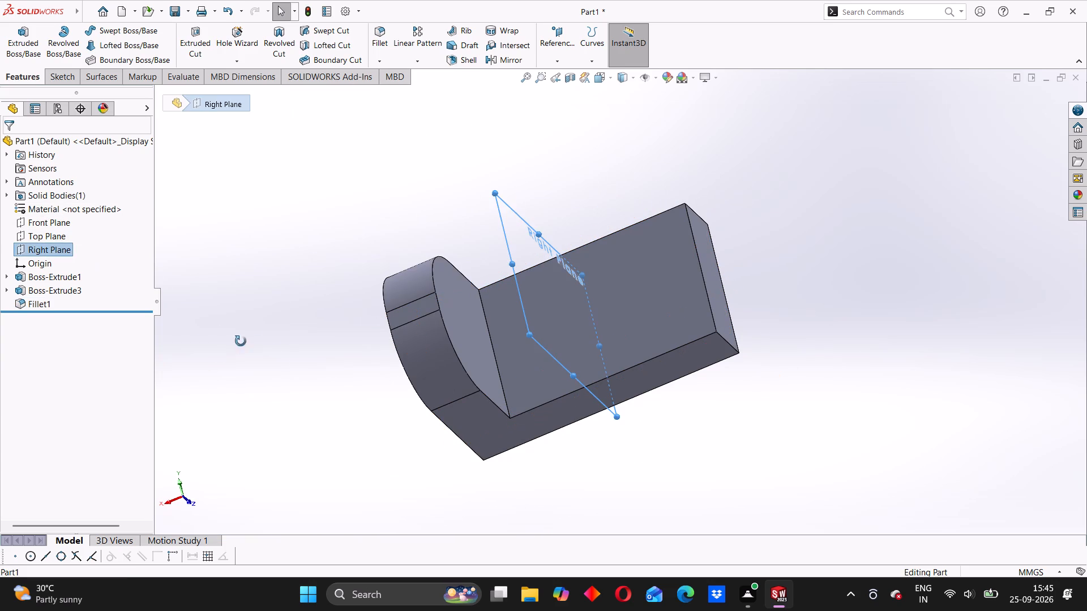
middle_drag(241, 341, 237, 330)
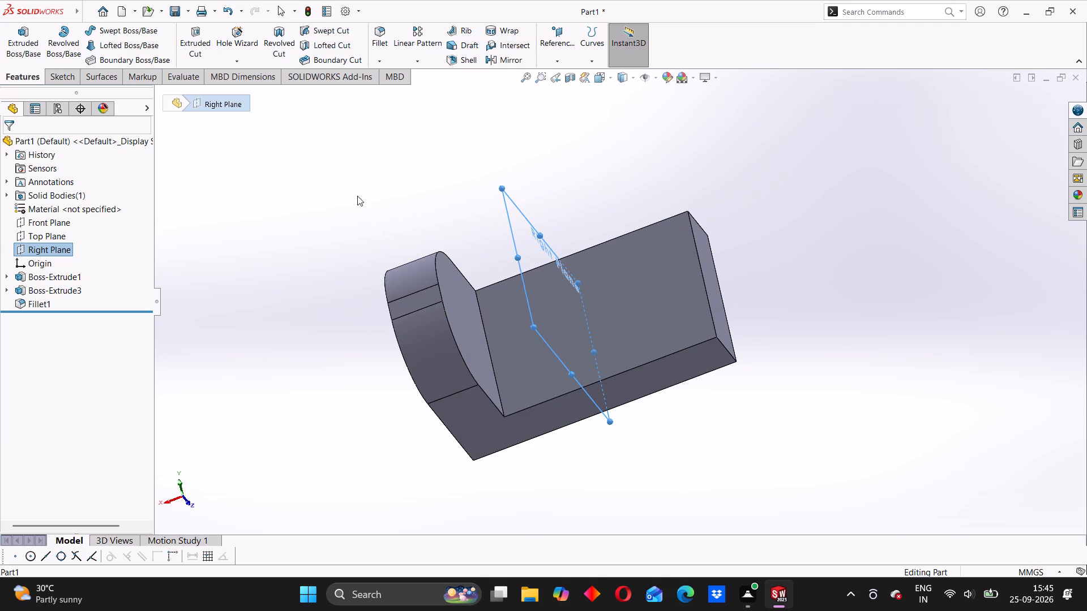
click(421, 62)
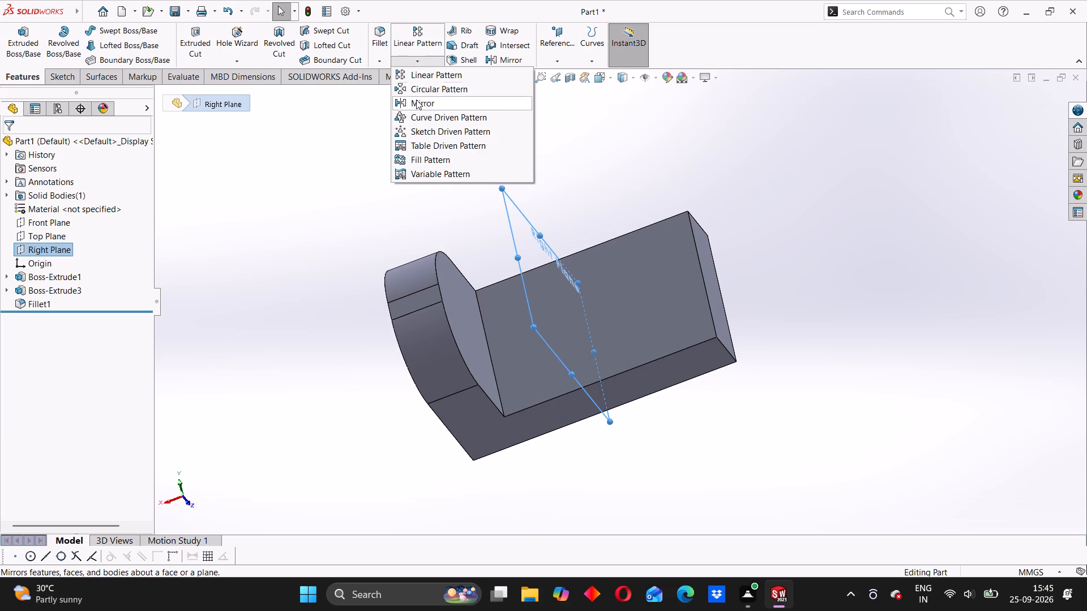
click(417, 106)
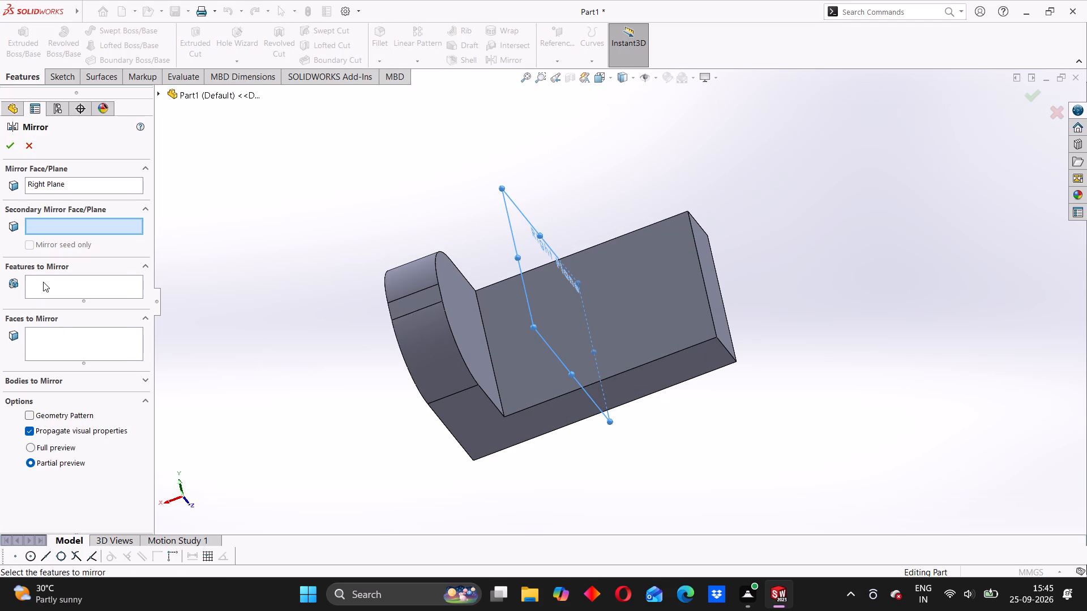
click(43, 282)
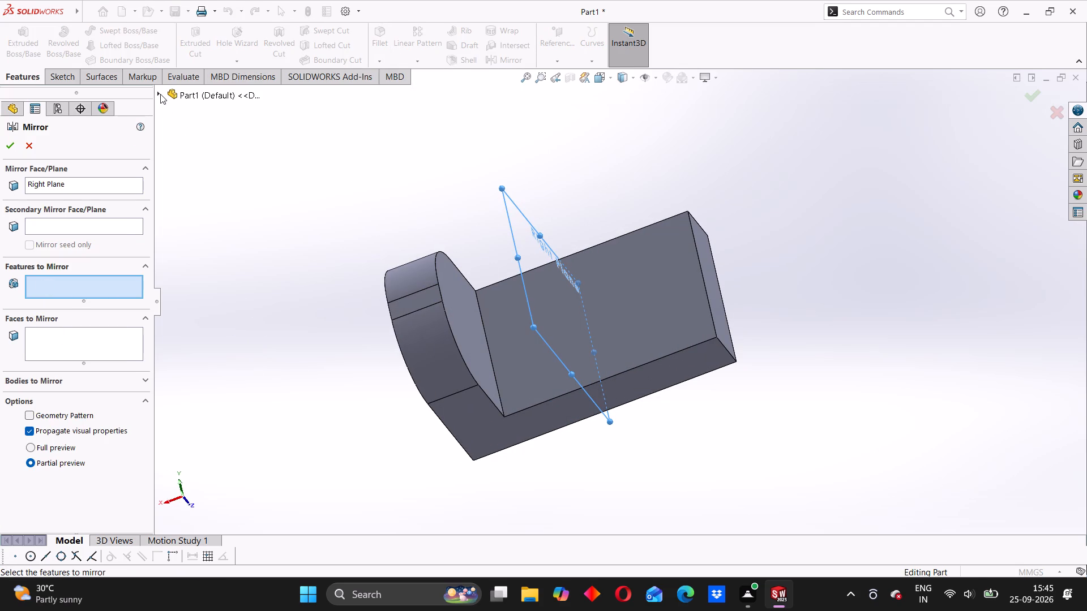
click(160, 94)
click(198, 256)
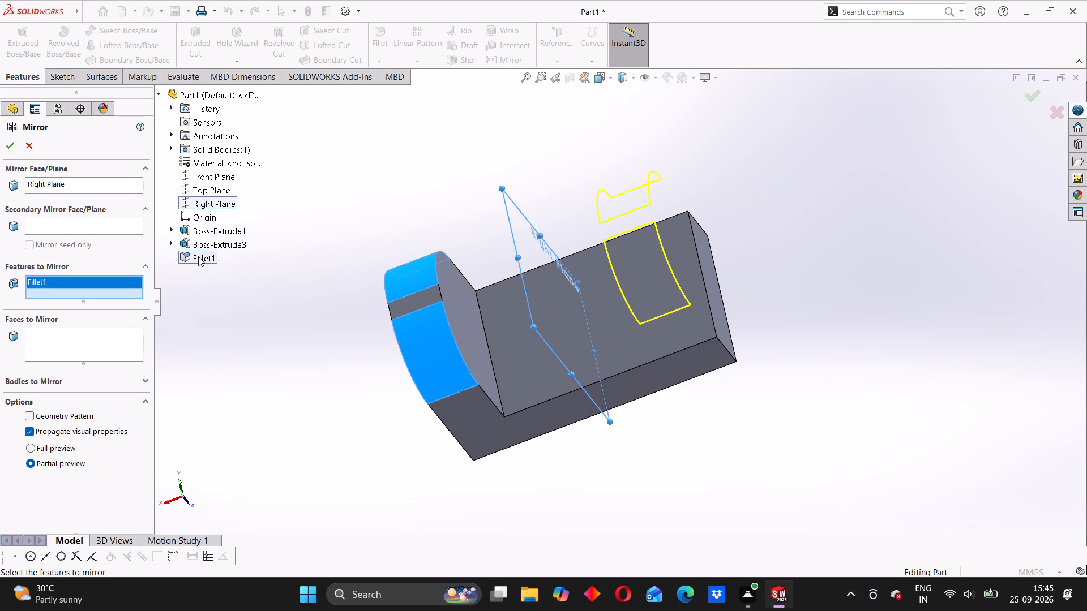
middle_drag(319, 348, 325, 348)
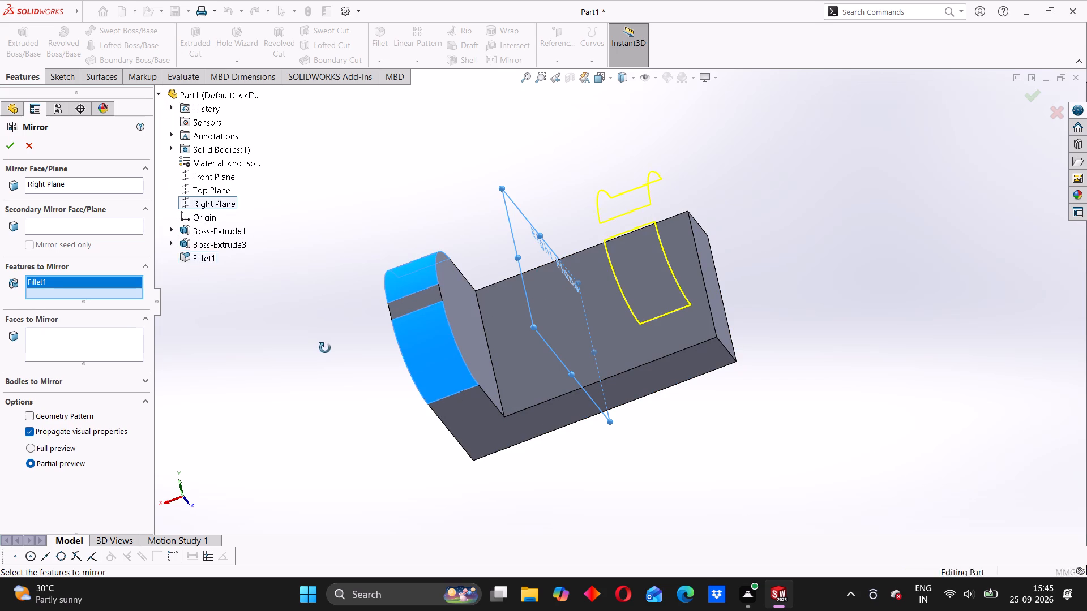
middle_drag(325, 348, 333, 340)
click(225, 242)
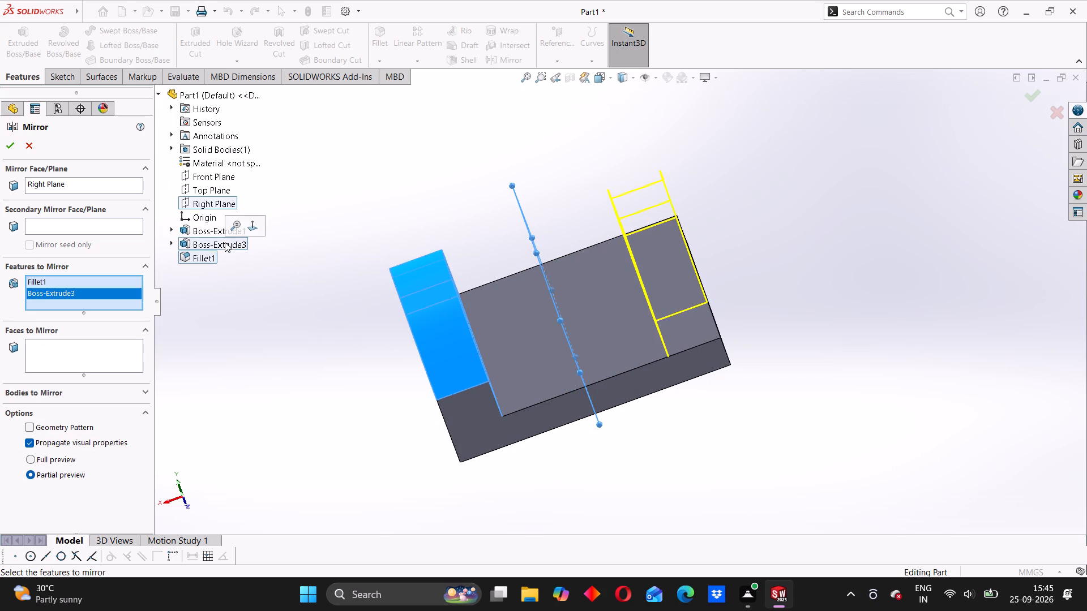
middle_drag(301, 382, 316, 356)
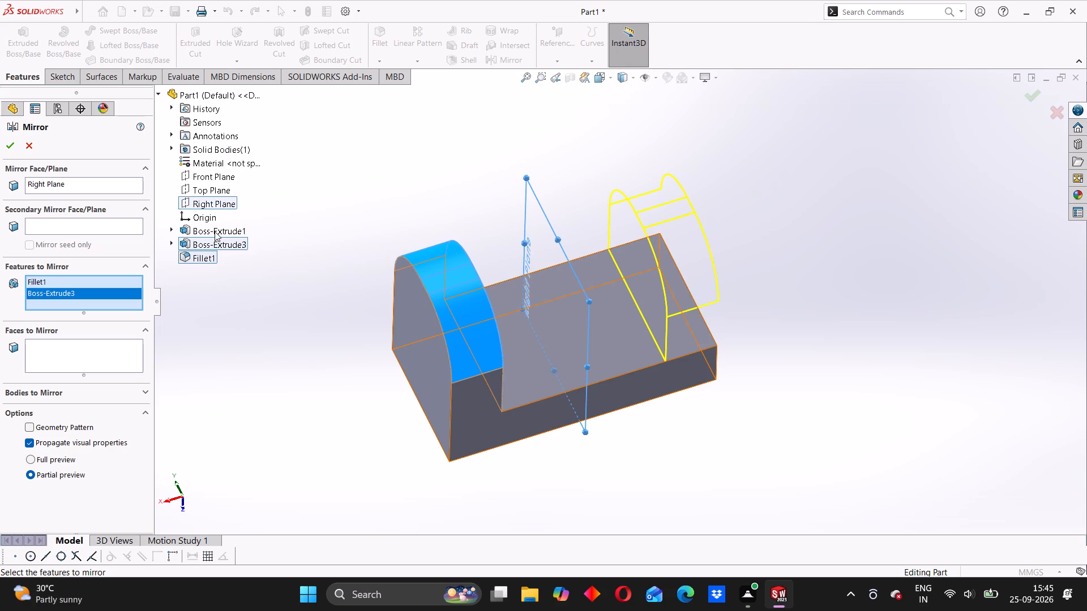
click(12, 145)
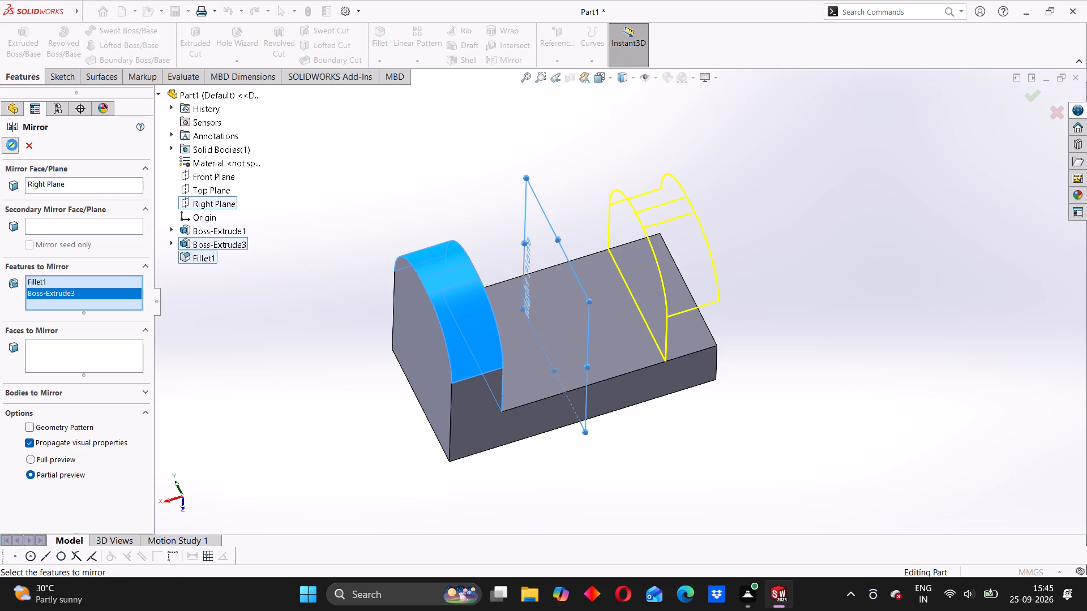
click(615, 490)
Sketch a circle about 36 mm in diameter on an arm's outer side face, centred level with the origin about 42 mm towards the rounded end.
scroll(571, 337, down, 2)
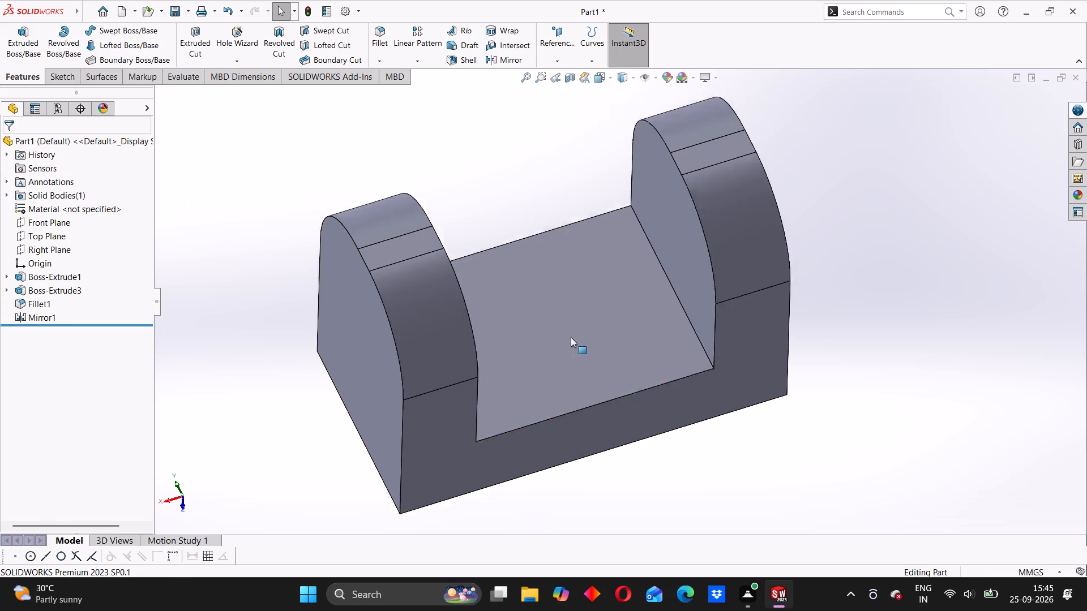
scroll(571, 337, down, 1)
scroll(571, 337, up, 4)
middle_drag(588, 431, 688, 442)
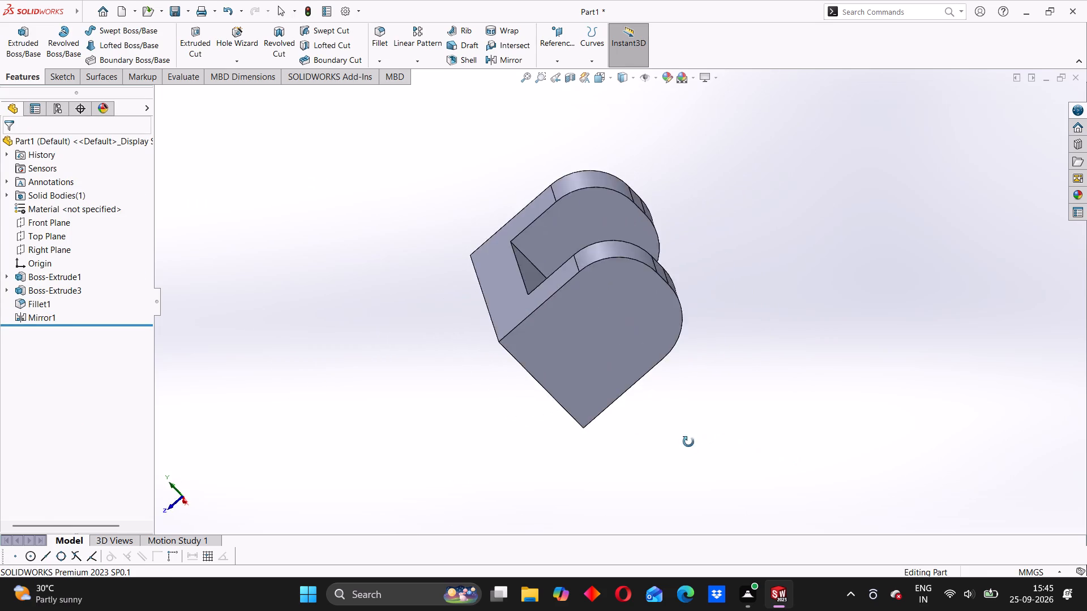
middle_drag(688, 442, 700, 350)
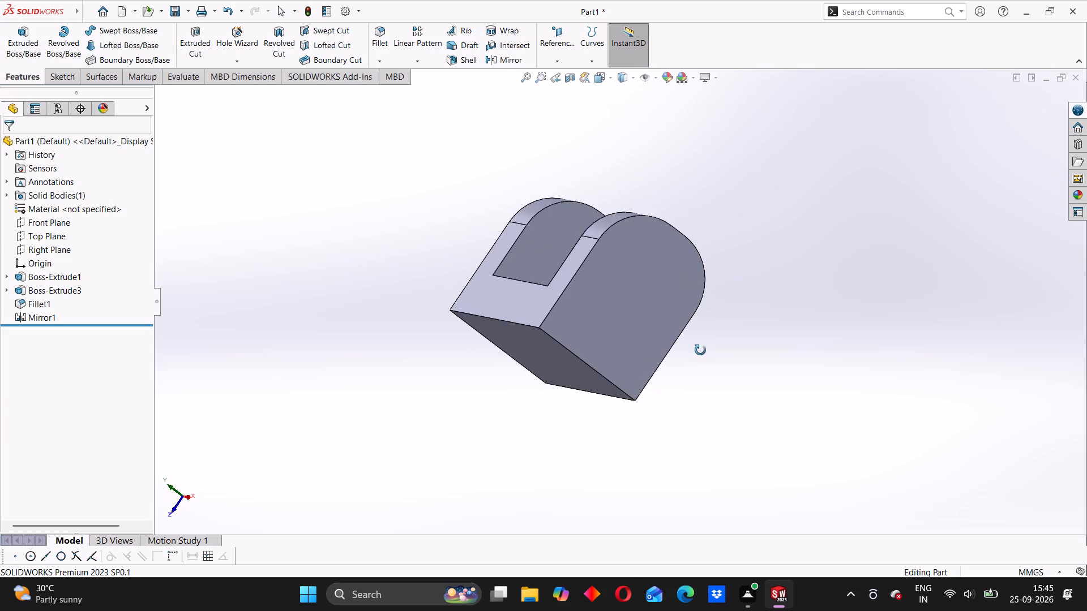
middle_drag(700, 350, 699, 346)
scroll(619, 253, down, 3)
click(651, 255)
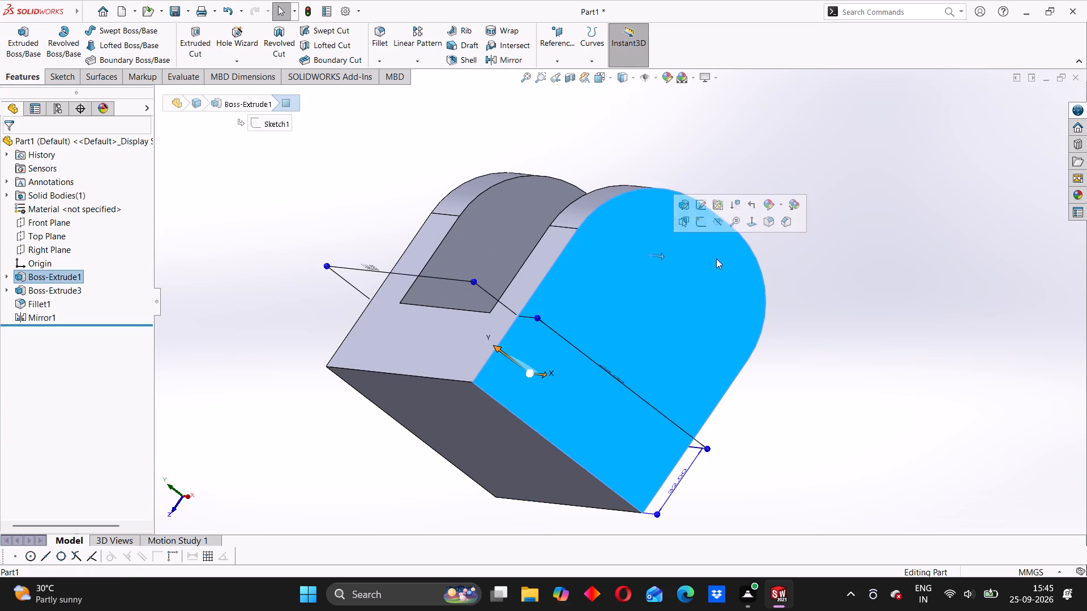
click(697, 221)
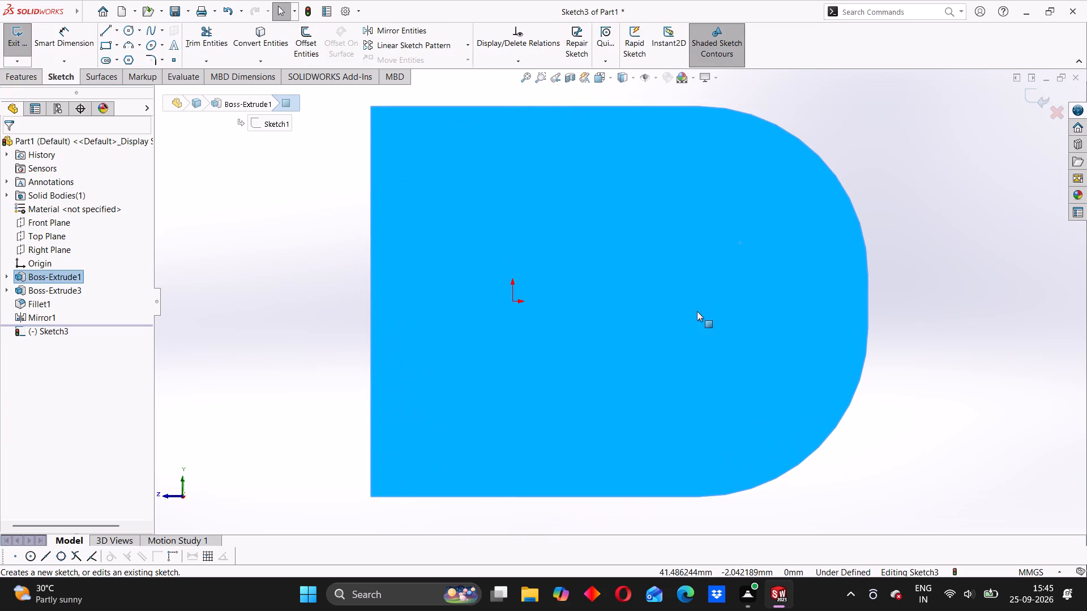
click(129, 31)
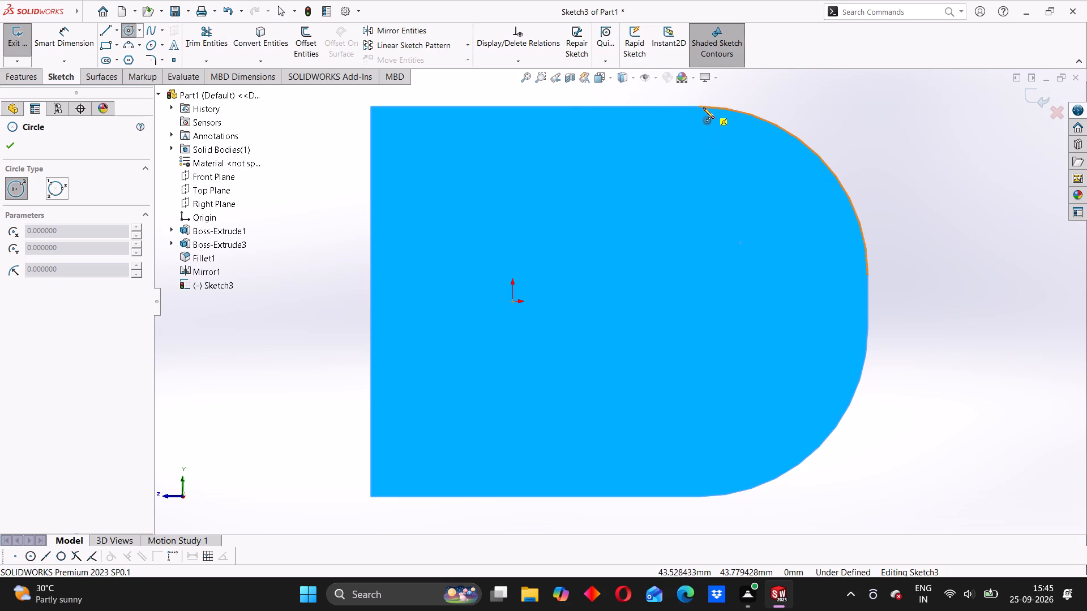
click(699, 301)
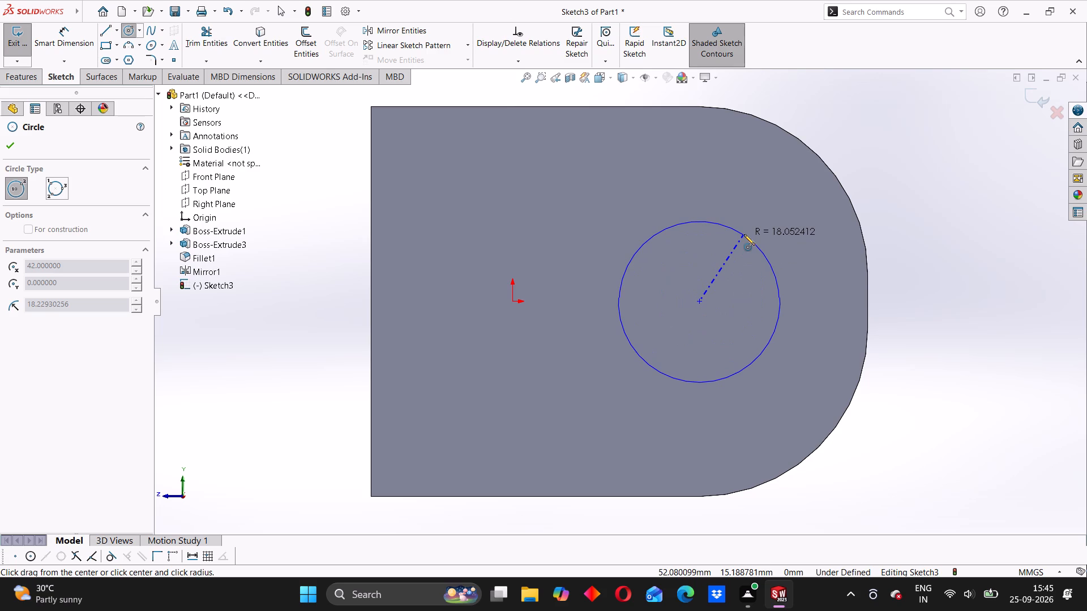
click(744, 234)
Dimension the circle's diameter as 32 mm.
click(72, 38)
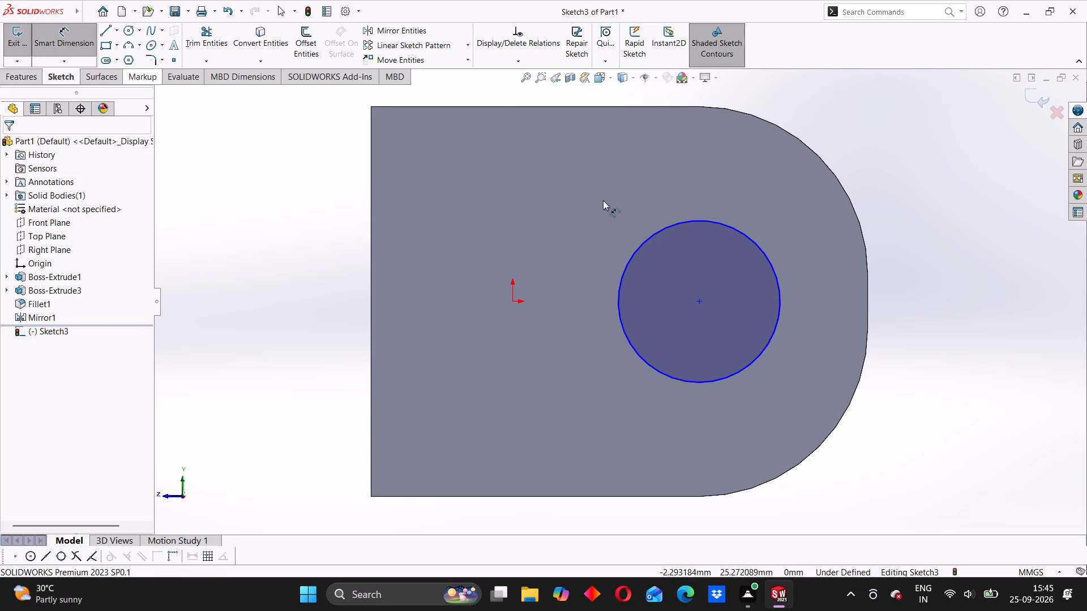
click(674, 223)
click(713, 182)
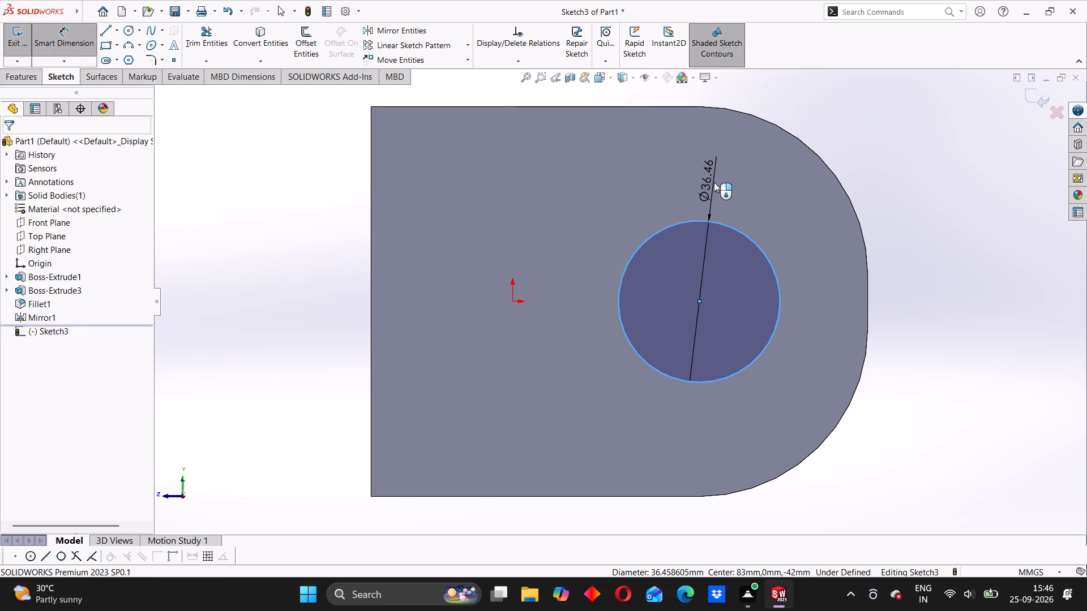
text(32)
key(Return)
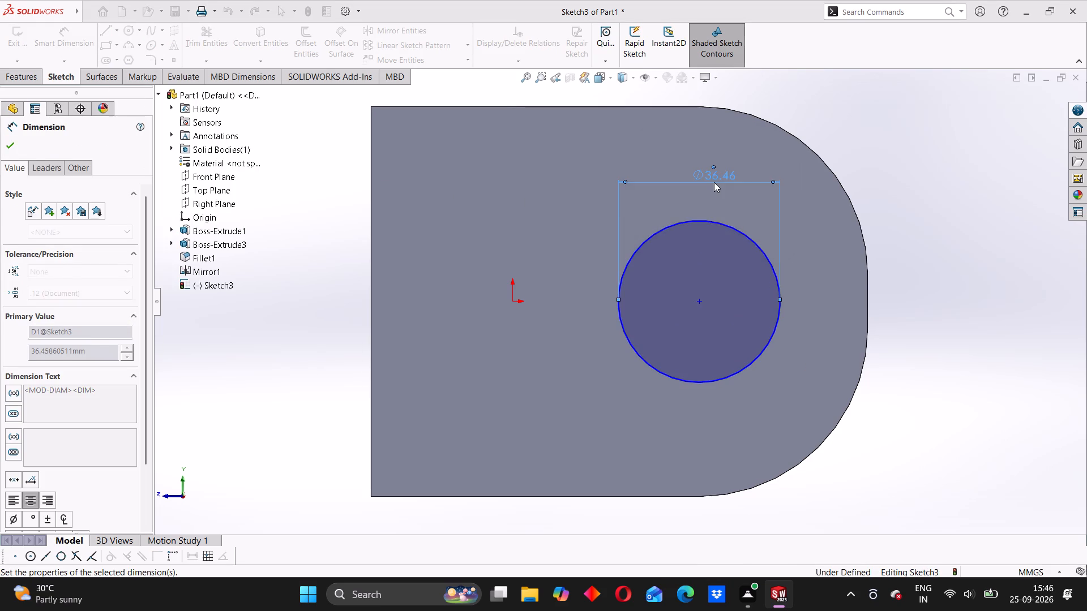
click(284, 218)
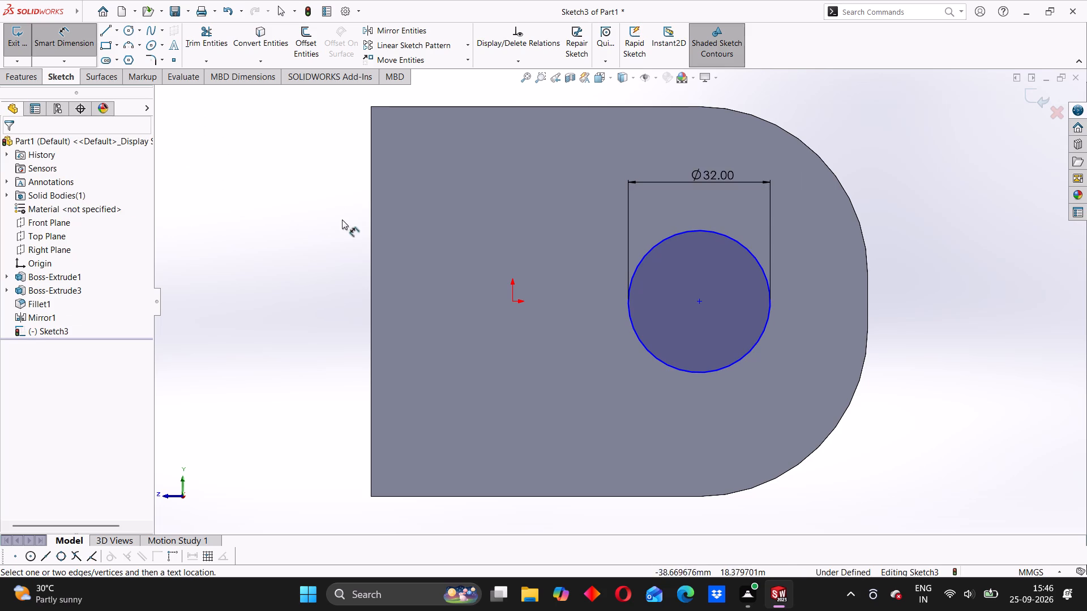
Draw a horizontal centerline about 58 mm long from the origin through the circle's centre to its far quadrant point.
click(118, 31)
click(123, 63)
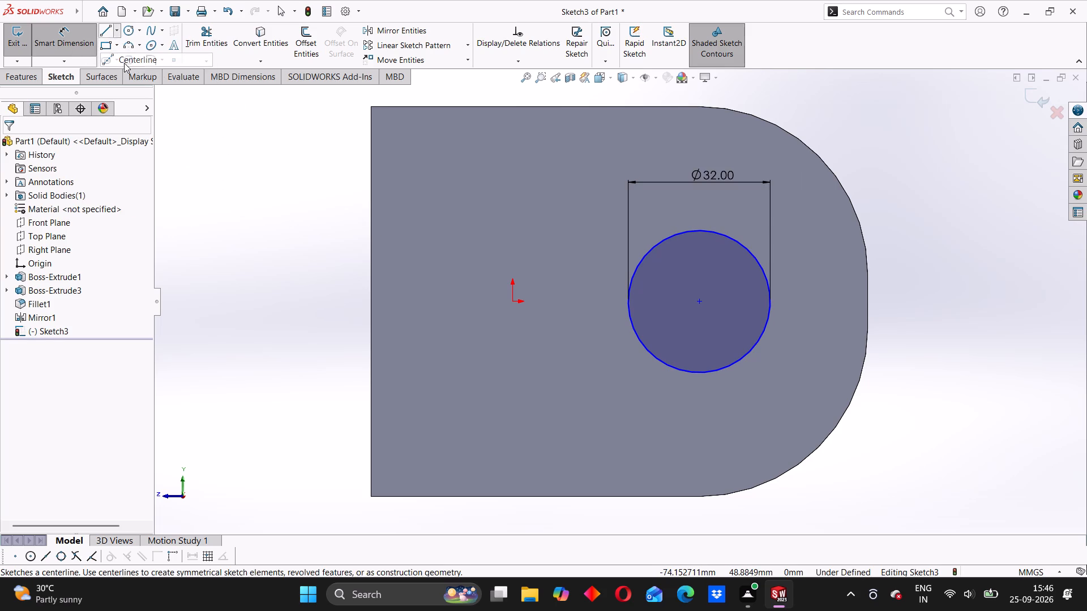
click(514, 300)
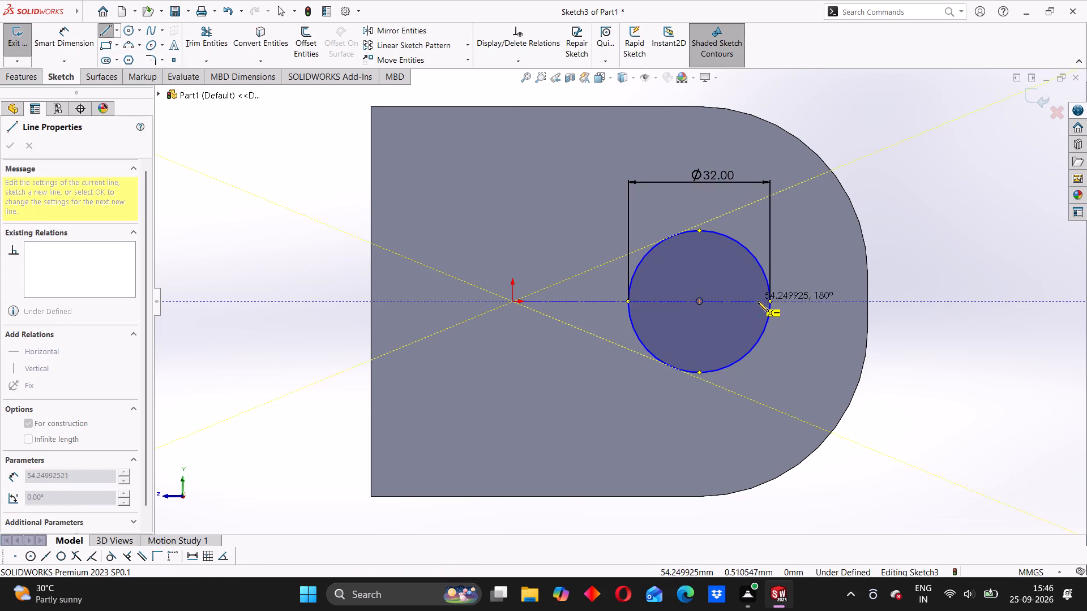
click(772, 303)
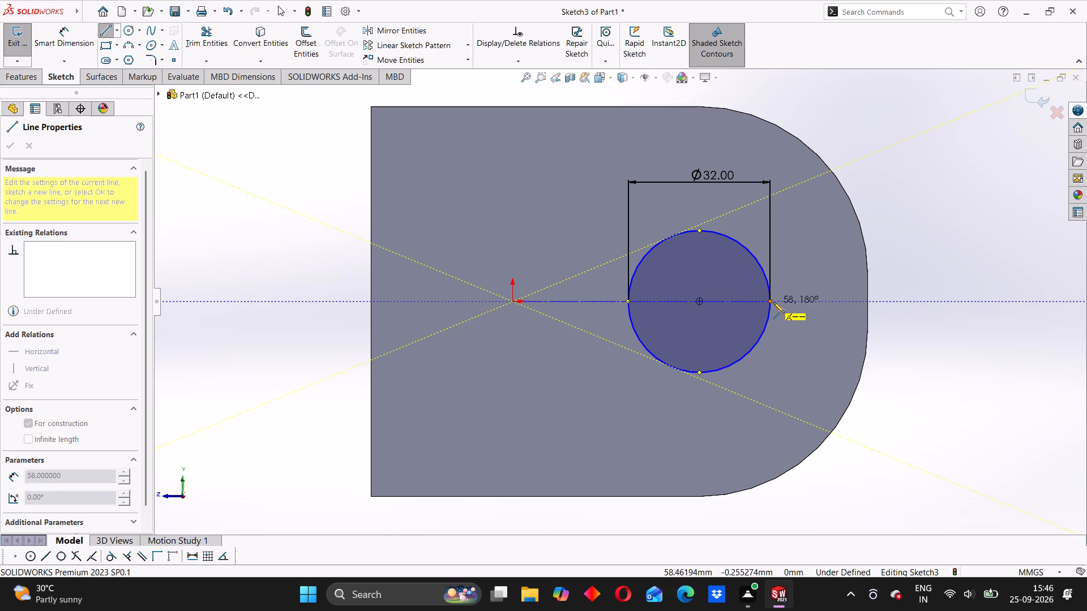
right_click(913, 175)
click(935, 183)
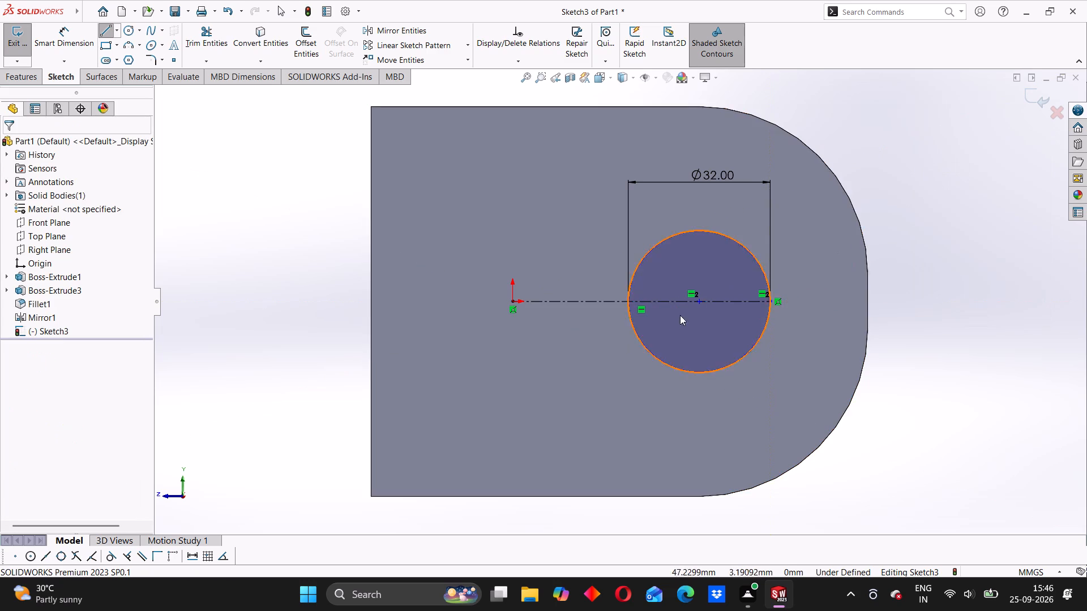
Dimension the horizontal distance between the origin and the circle's centre as 80-38 mm.
scroll(699, 291, down, 4)
scroll(698, 291, up, 4)
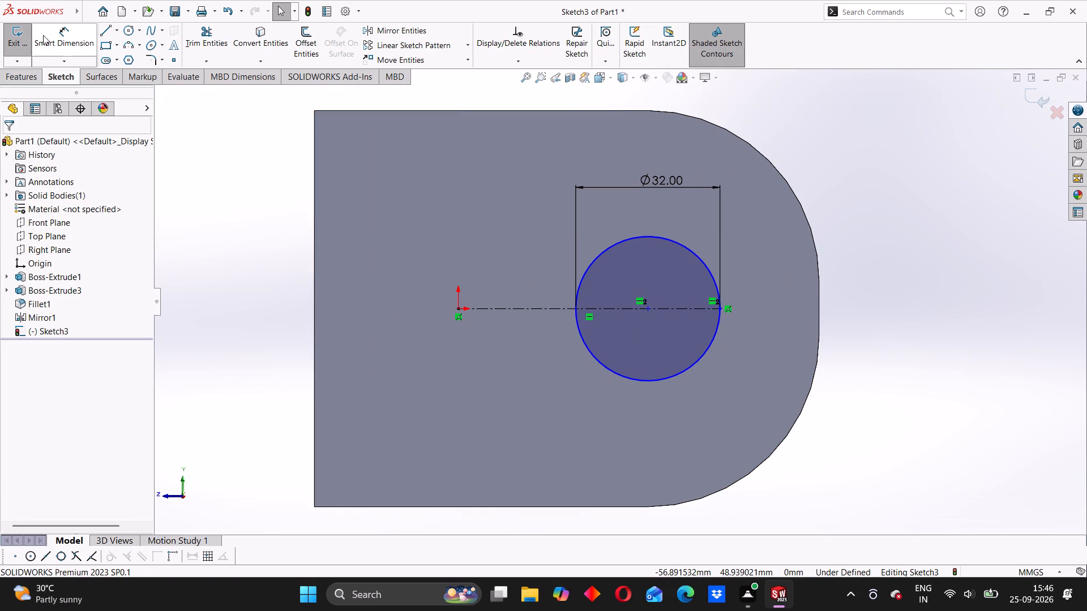
click(75, 42)
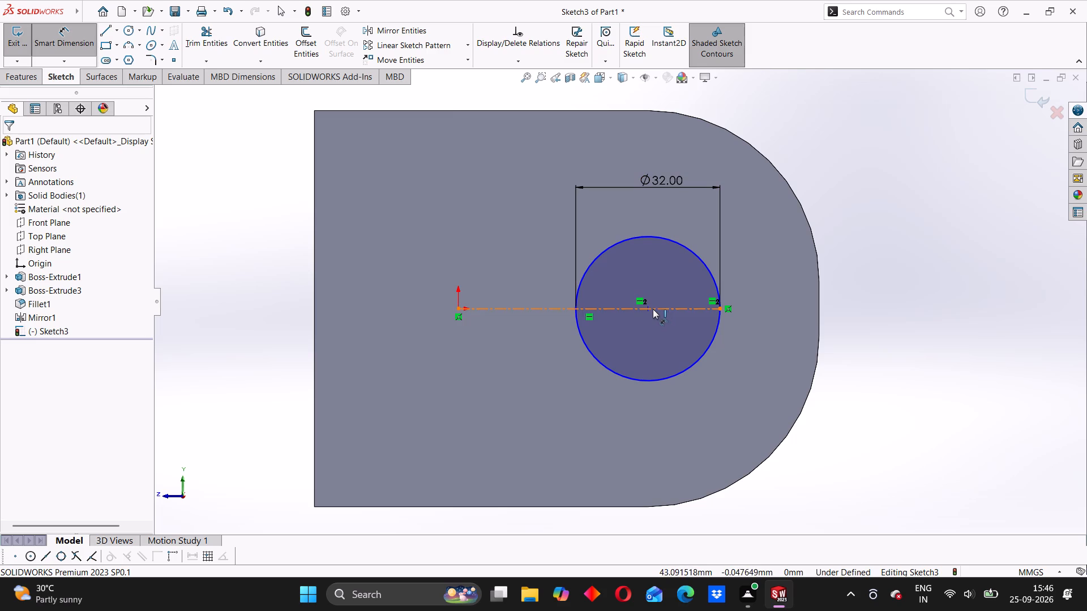
click(648, 308)
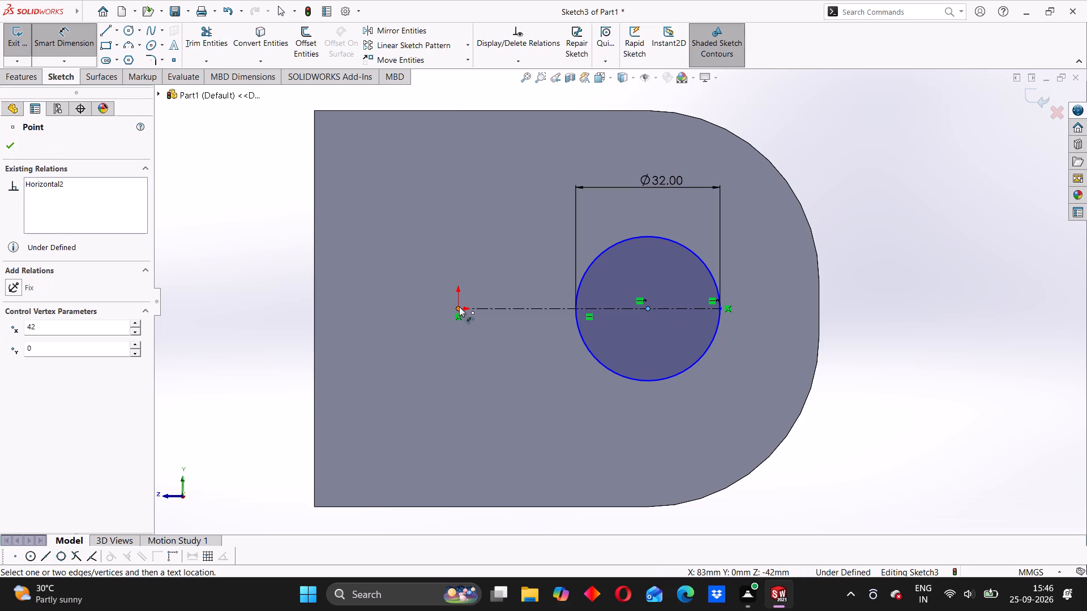
click(457, 307)
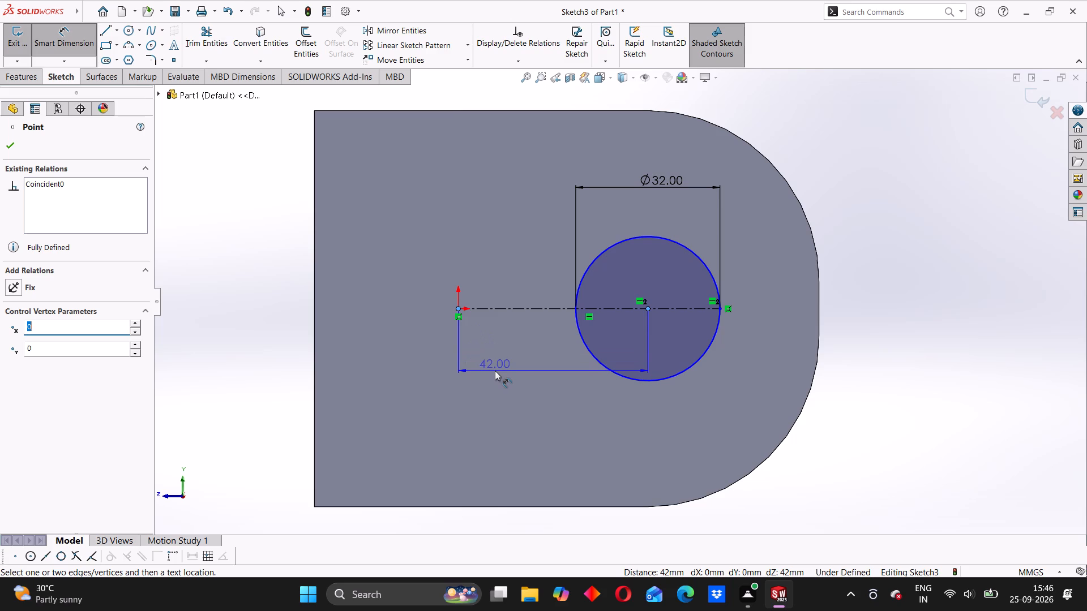
click(492, 366)
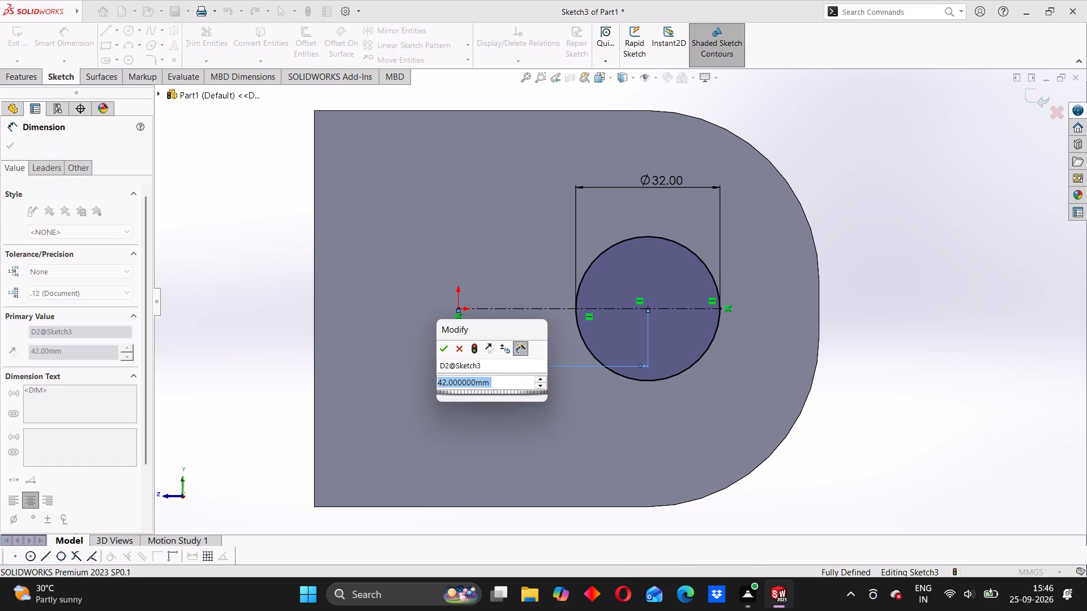
text(80)
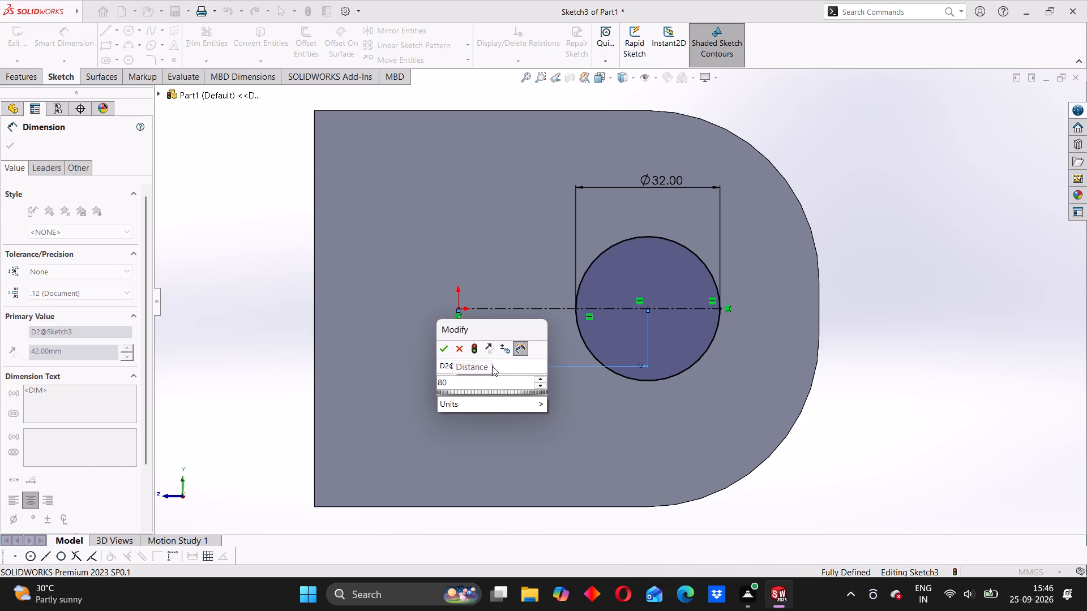
key(minus)
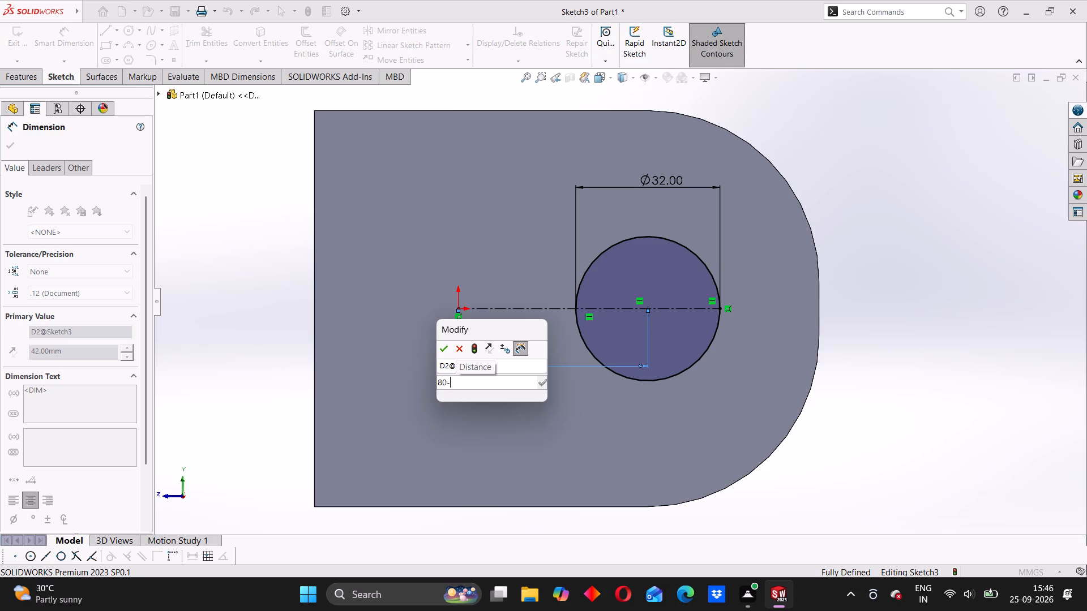
text(38)
key(Return)
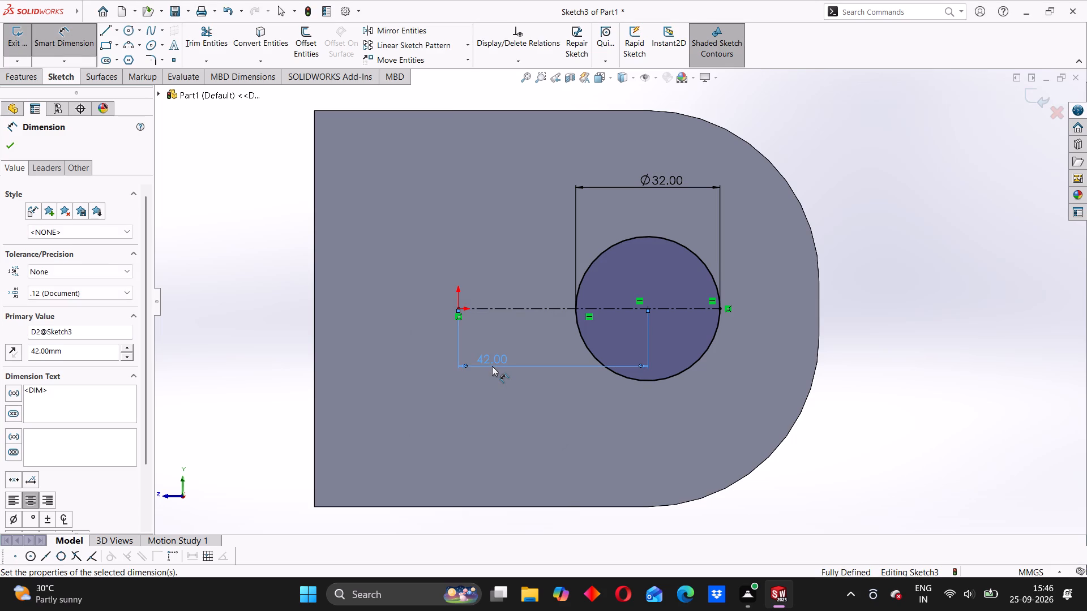
click(497, 408)
Extrude-cut the 32 mm circle Through All so it passes through both arms.
scroll(692, 364, up, 3)
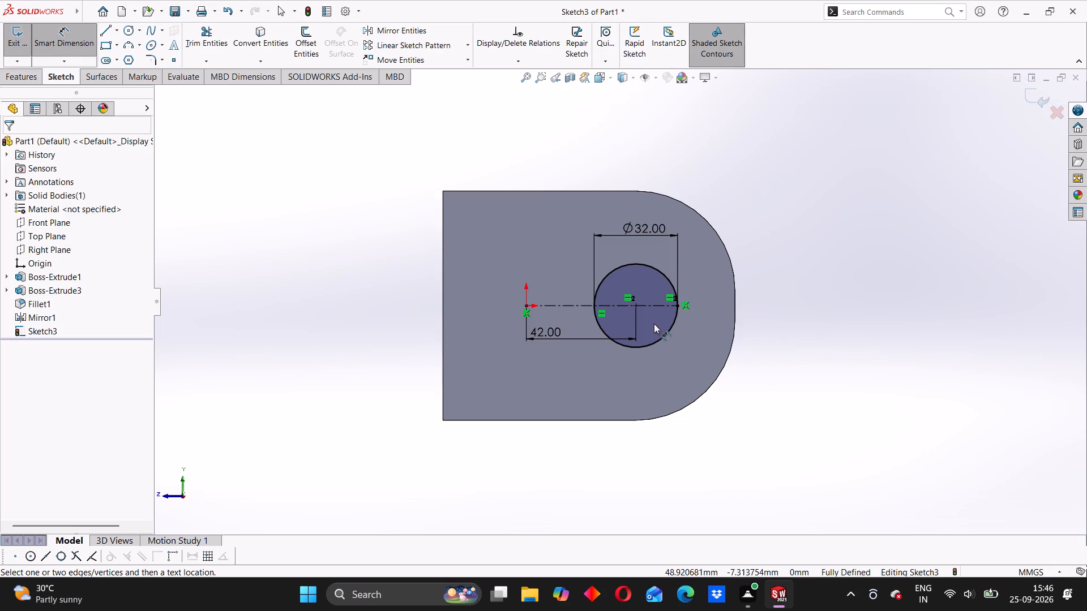
scroll(654, 324, down, 3)
click(28, 76)
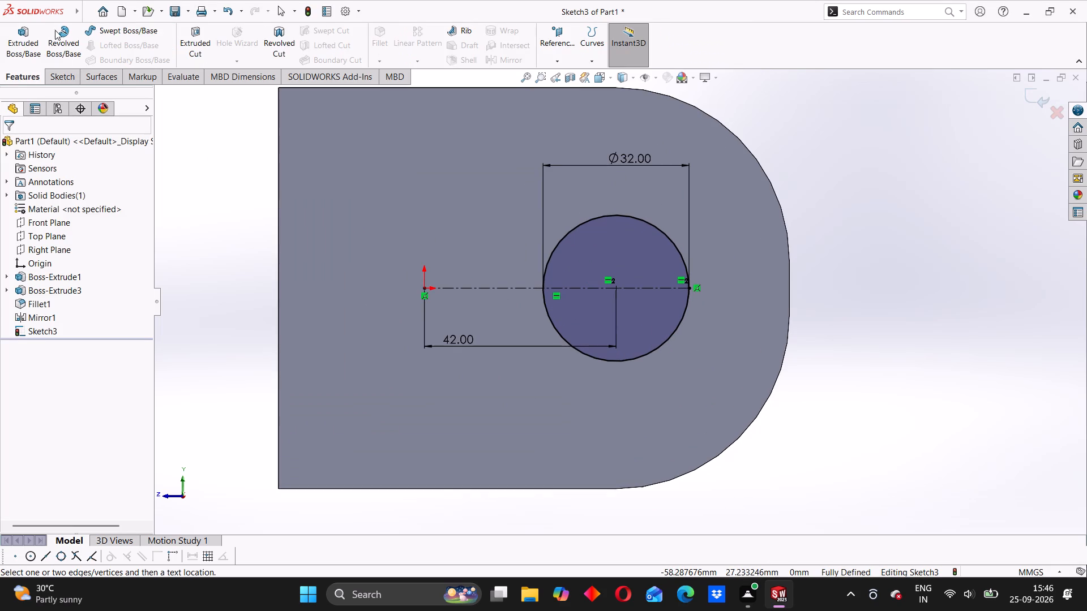
click(193, 48)
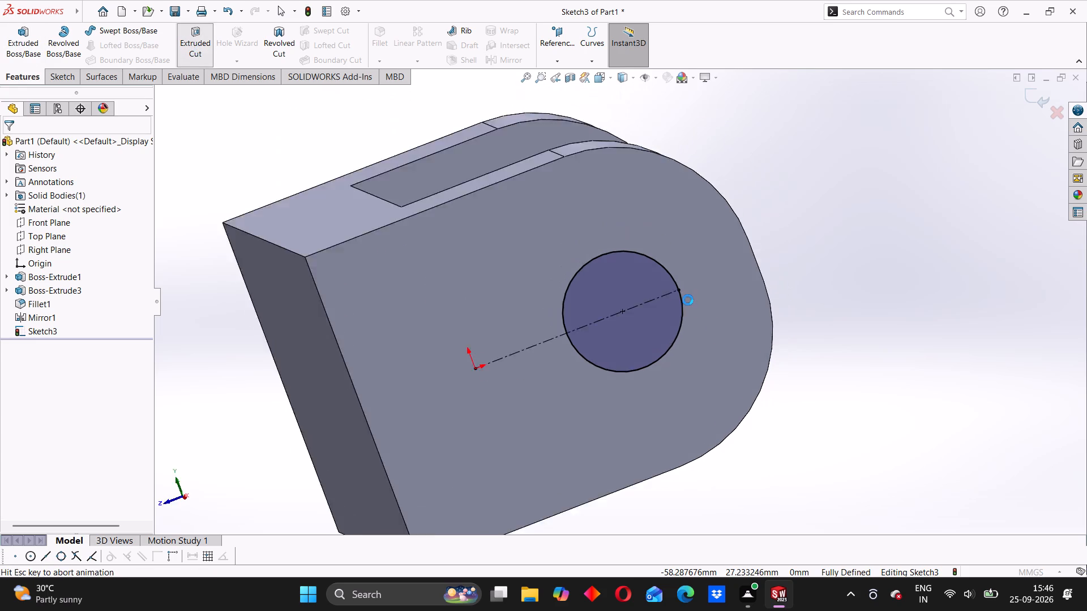
scroll(569, 388, up, 1)
middle_drag(527, 397, 610, 427)
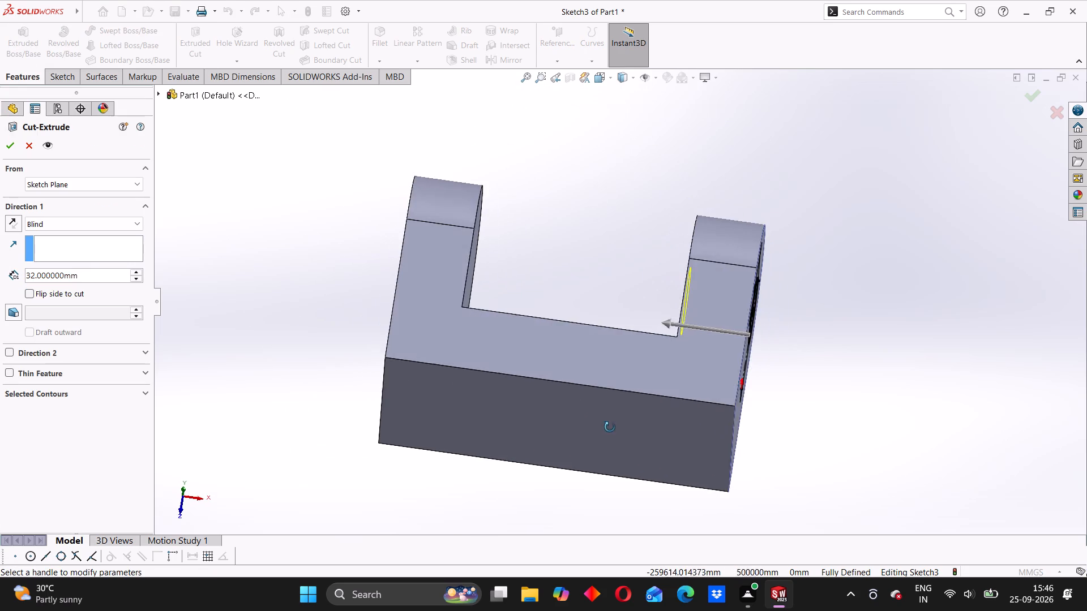
middle_drag(610, 427, 610, 427)
scroll(609, 379, up, 3)
middle_drag(569, 375, 632, 477)
scroll(577, 416, up, 1)
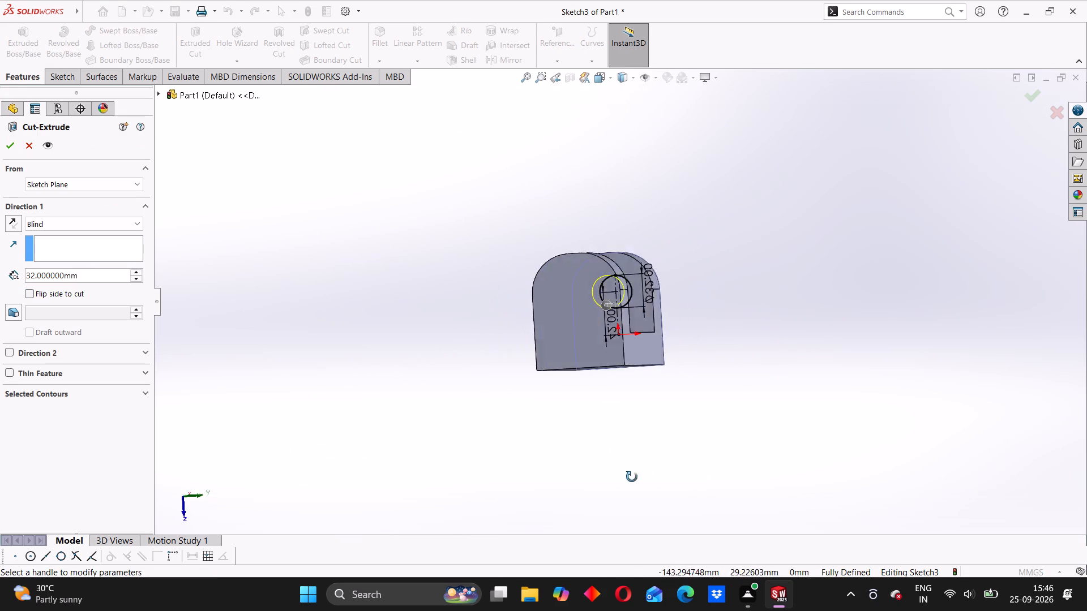
middle_drag(632, 477, 510, 463)
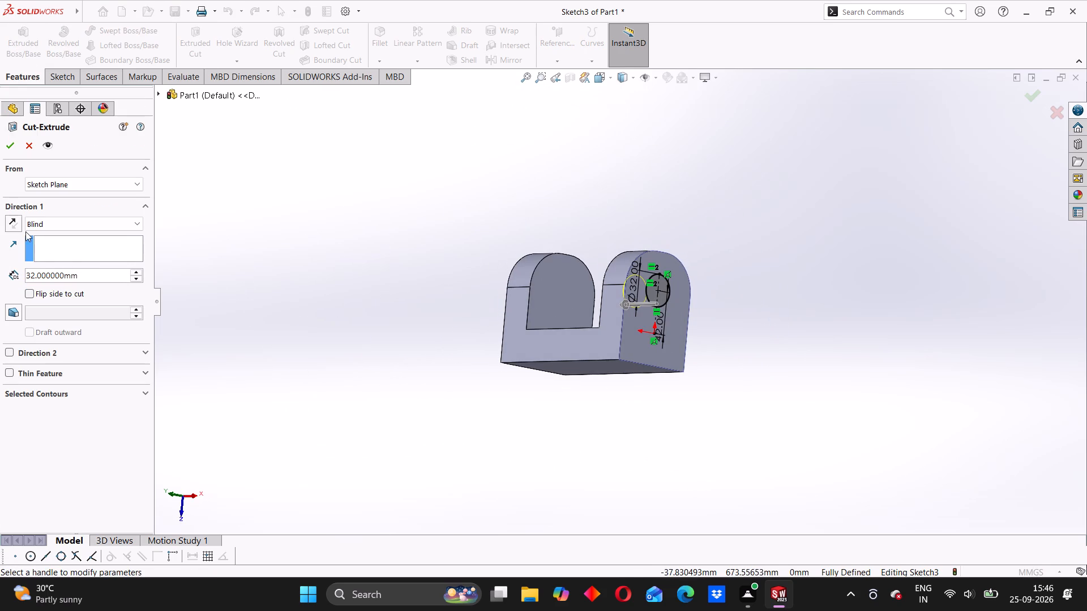
click(58, 222)
click(55, 242)
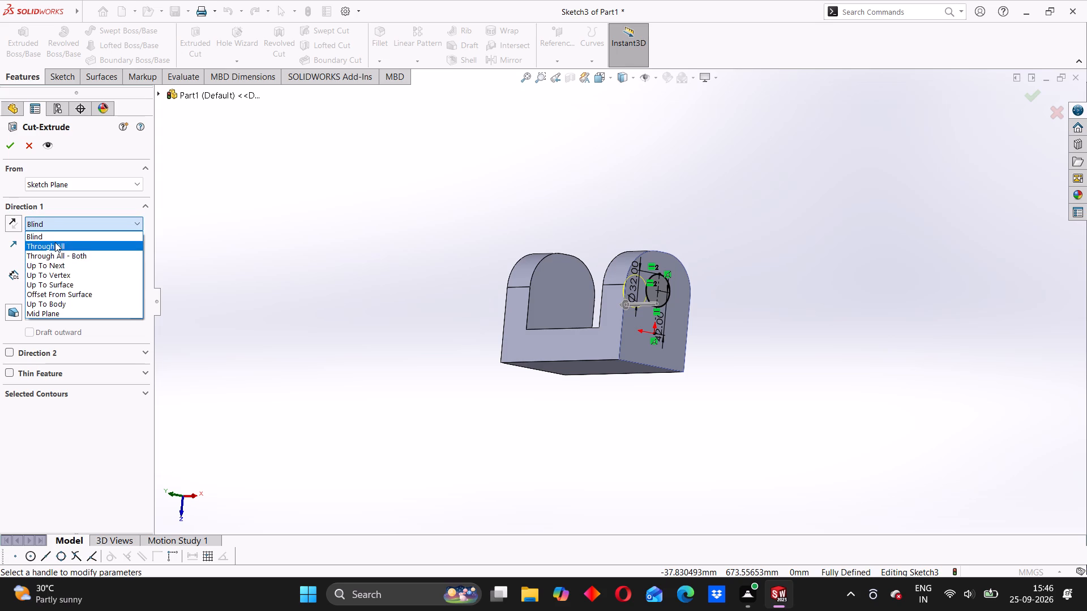
middle_drag(346, 408, 422, 443)
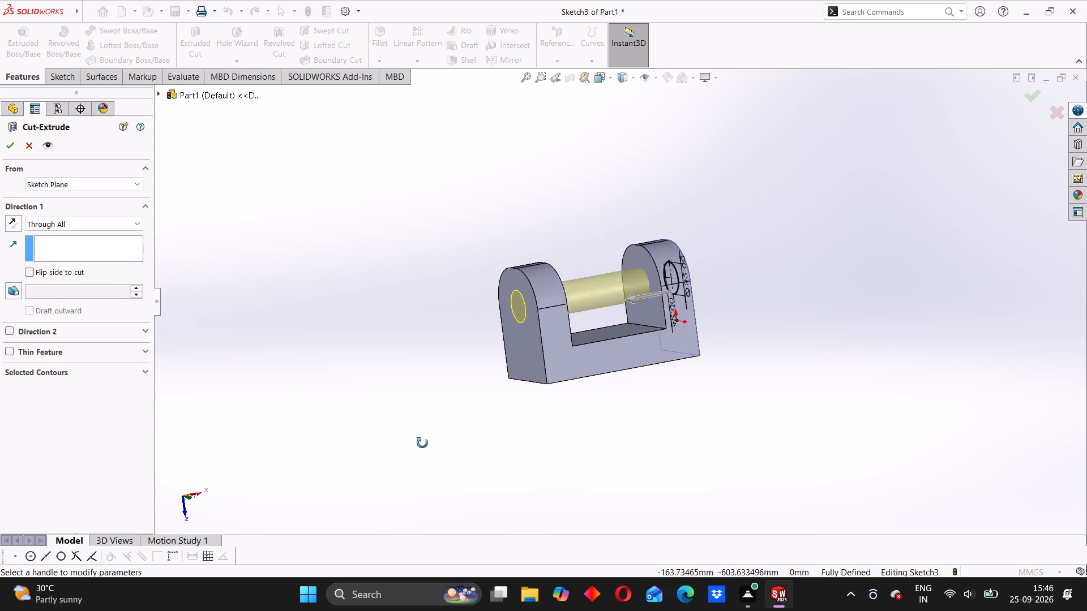
middle_drag(422, 443, 429, 445)
click(11, 150)
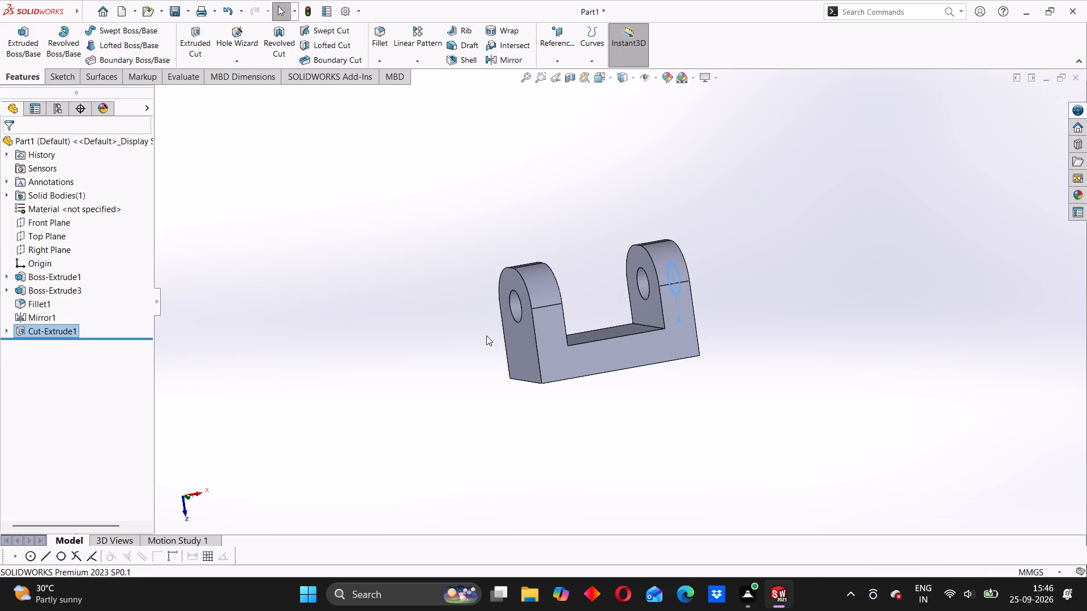
Examine the drilled arms and the block's flat outer face from several angles.
scroll(709, 345, down, 3)
scroll(616, 390, up, 2)
click(727, 317)
middle_drag(681, 361, 692, 179)
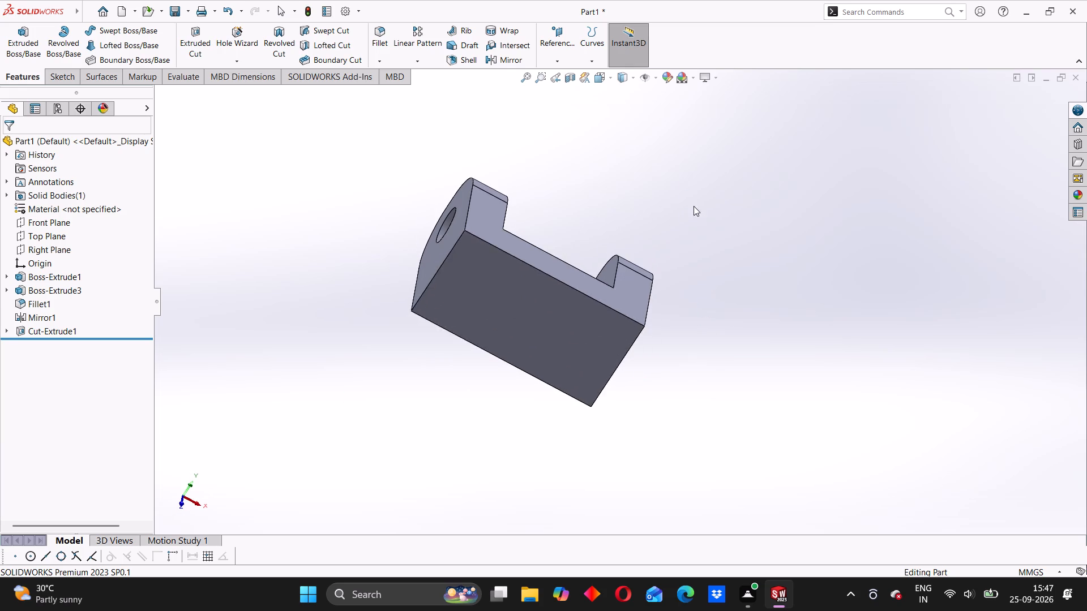
scroll(532, 363, down, 1)
scroll(525, 347, up, 3)
middle_drag(515, 384, 657, 238)
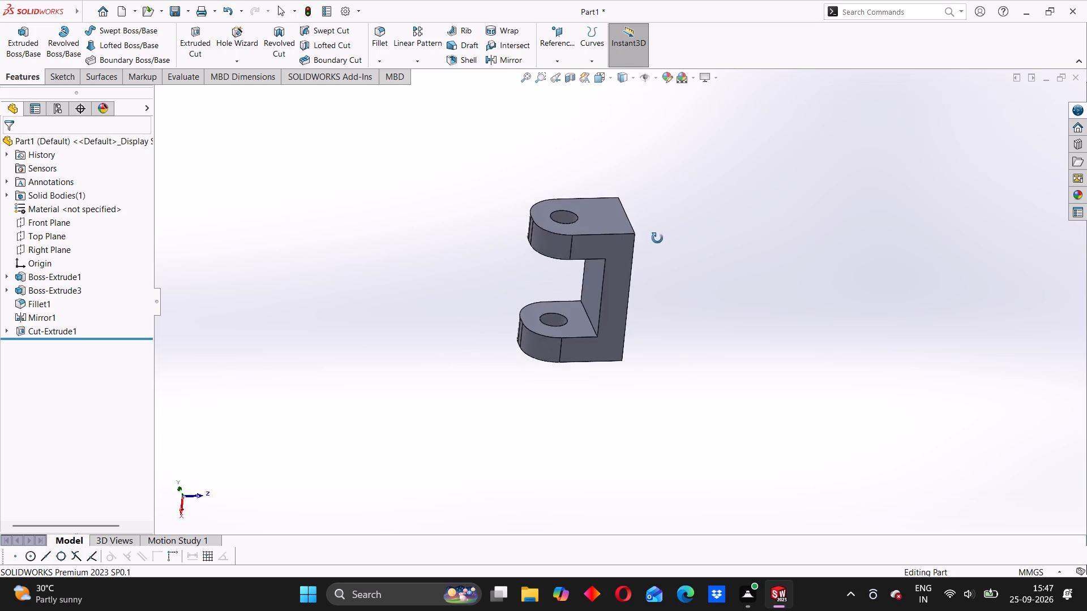
middle_drag(657, 238, 415, 246)
middle_drag(422, 312, 513, 317)
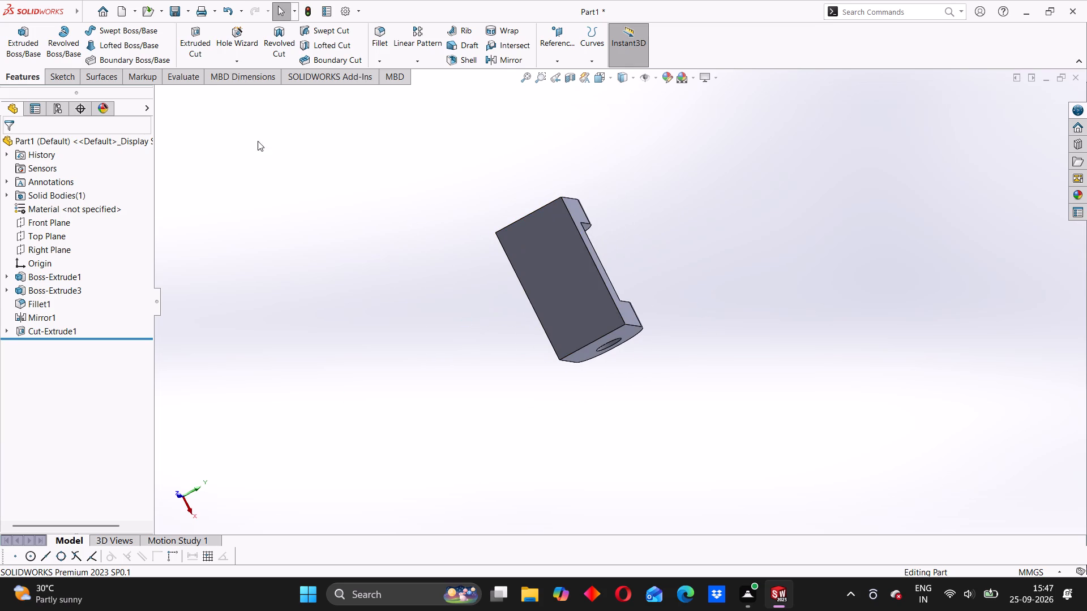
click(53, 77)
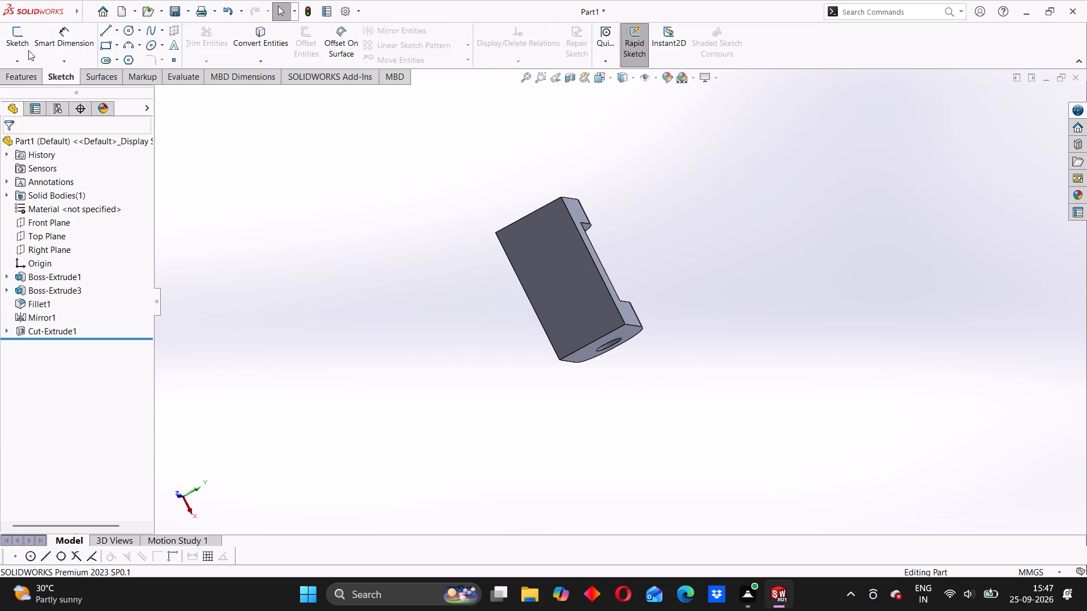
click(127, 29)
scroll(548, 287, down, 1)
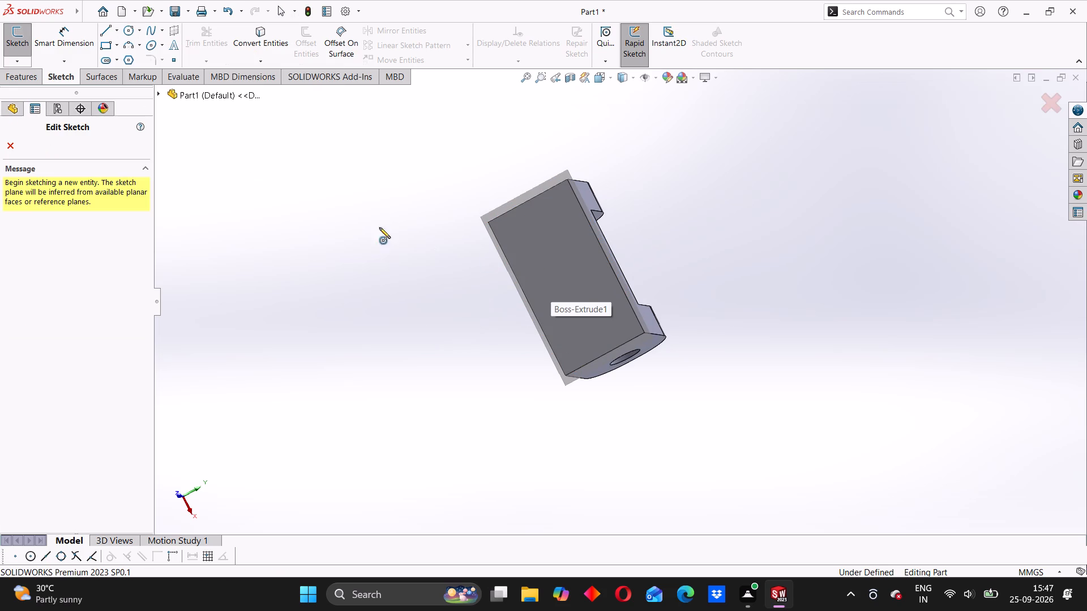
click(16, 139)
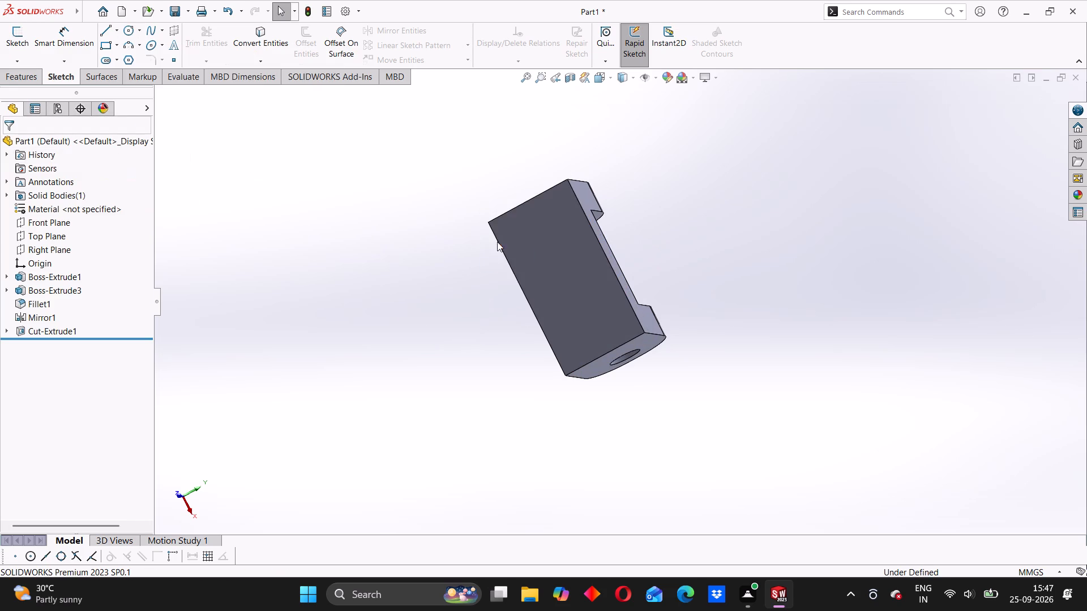
Sketch a circle about 71 mm in diameter, centred on the origin, on the block's large flat face opposite the arms.
click(539, 249)
click(591, 216)
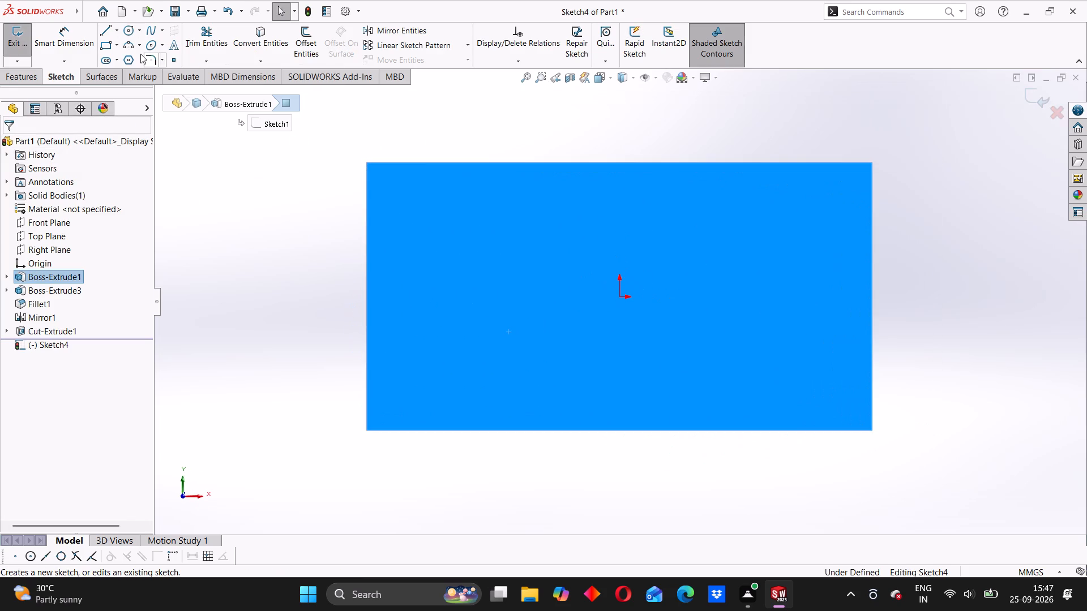
click(130, 34)
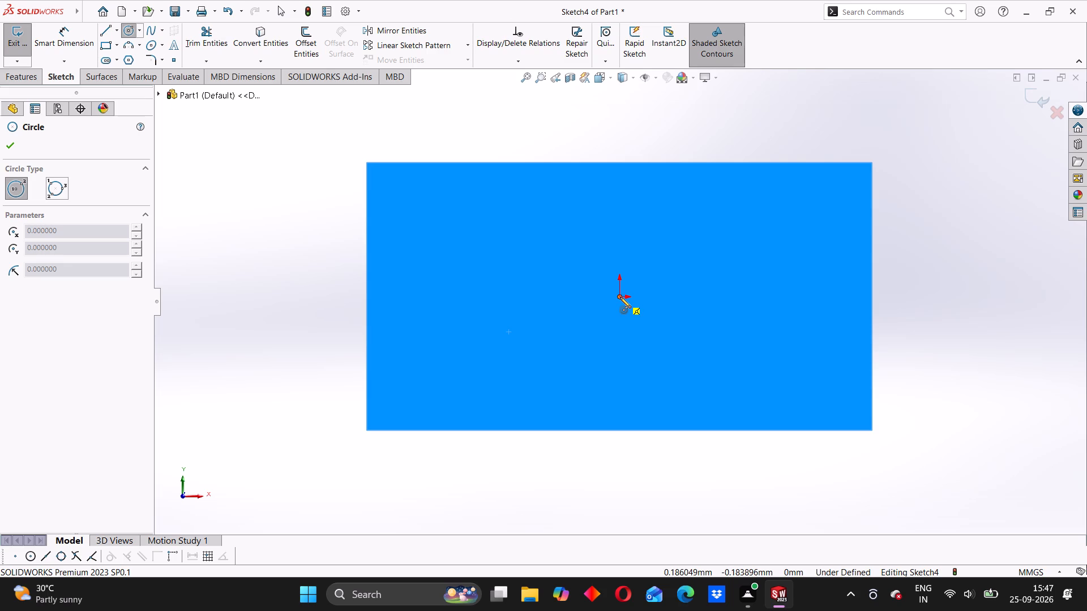
click(620, 298)
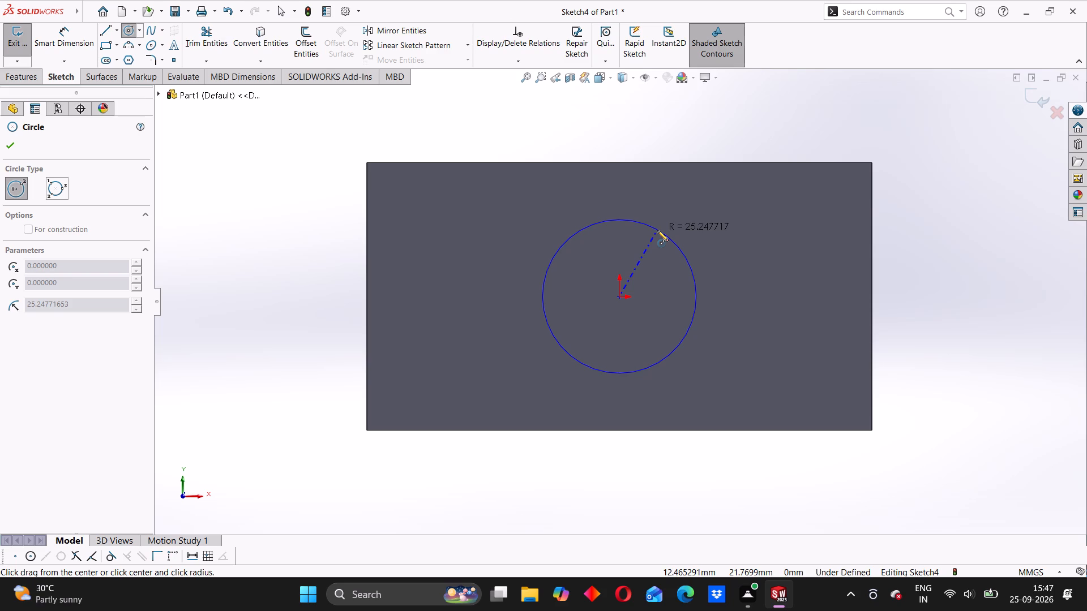
click(681, 207)
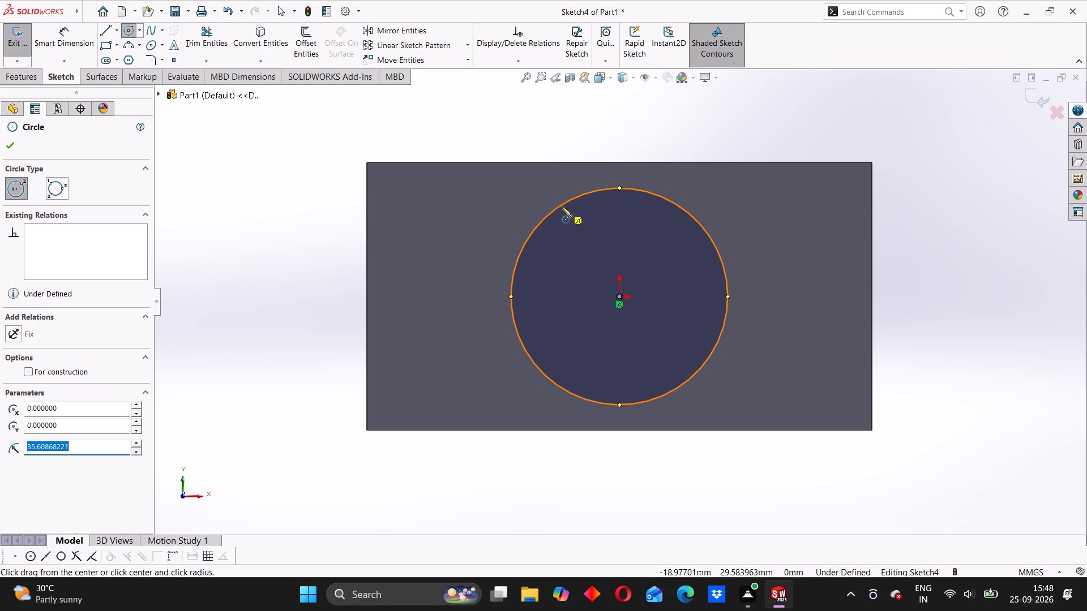
click(575, 200)
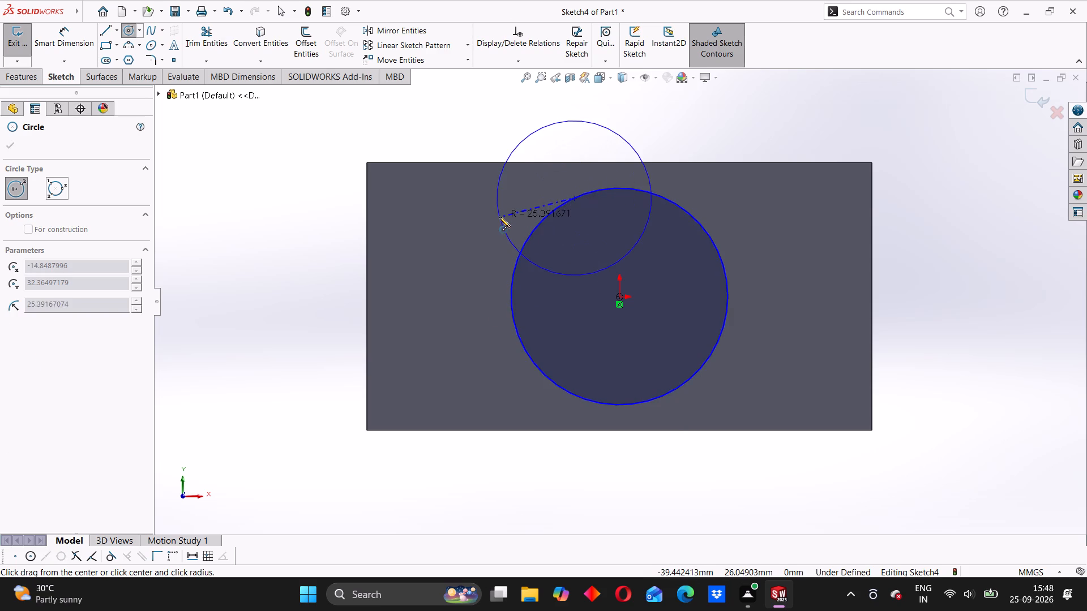
key(Escape)
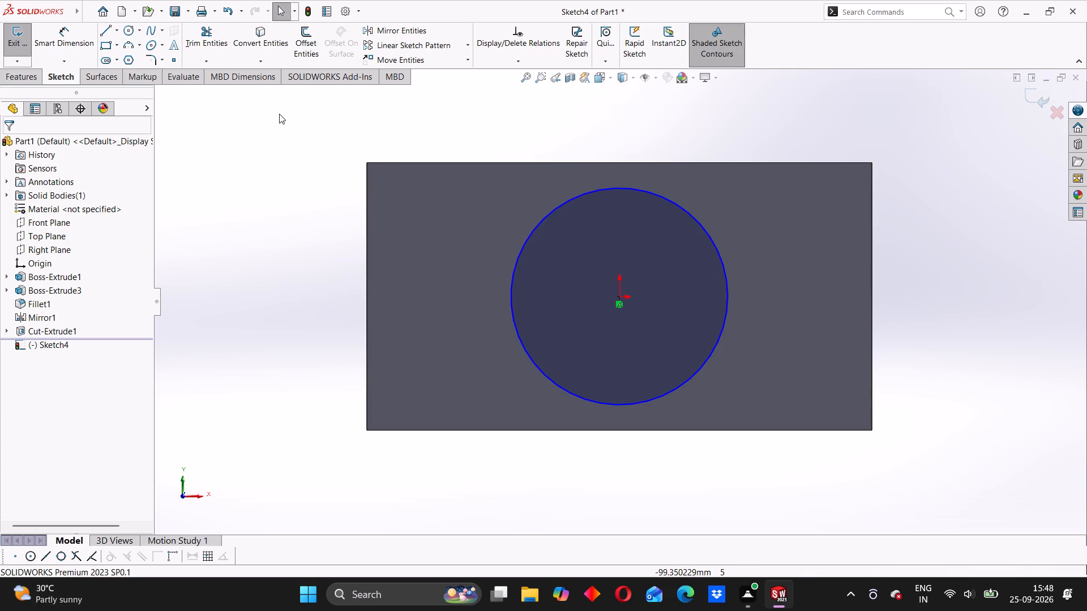
Dimension the circle's diameter as 25 mm.
click(78, 51)
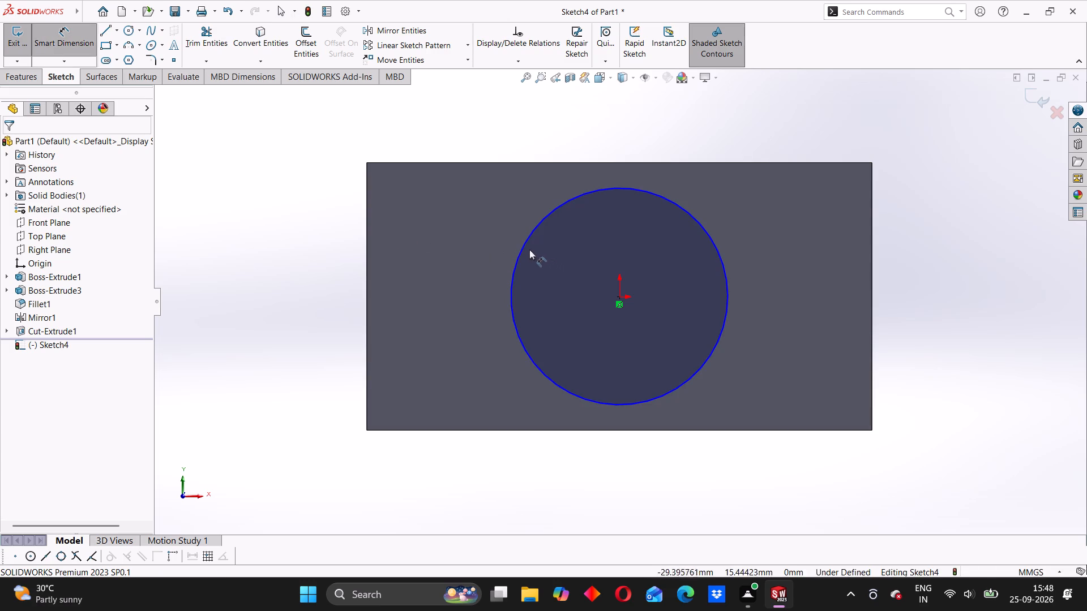
click(520, 249)
click(469, 249)
text(25)
key(Return)
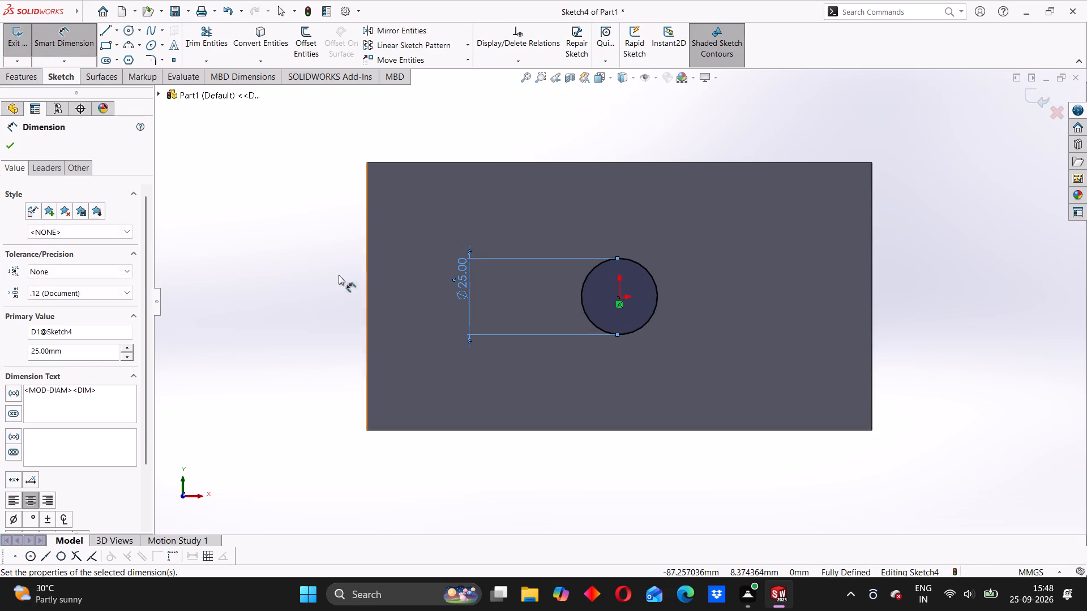
click(323, 282)
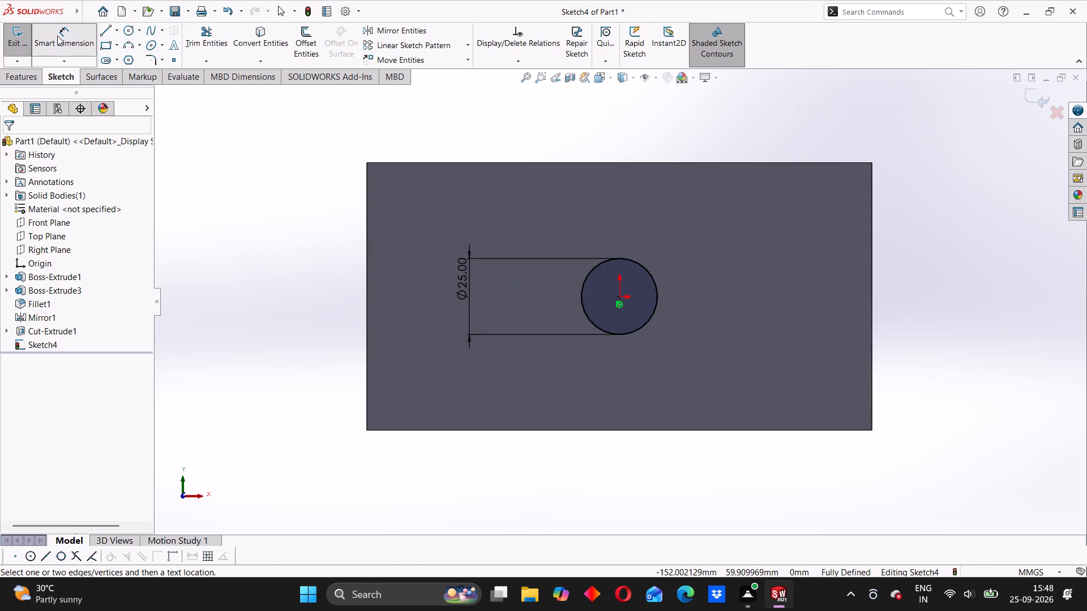
Sketch a second circle about 88 mm in diameter, centred on the origin and reaching the block face's long edge.
click(126, 30)
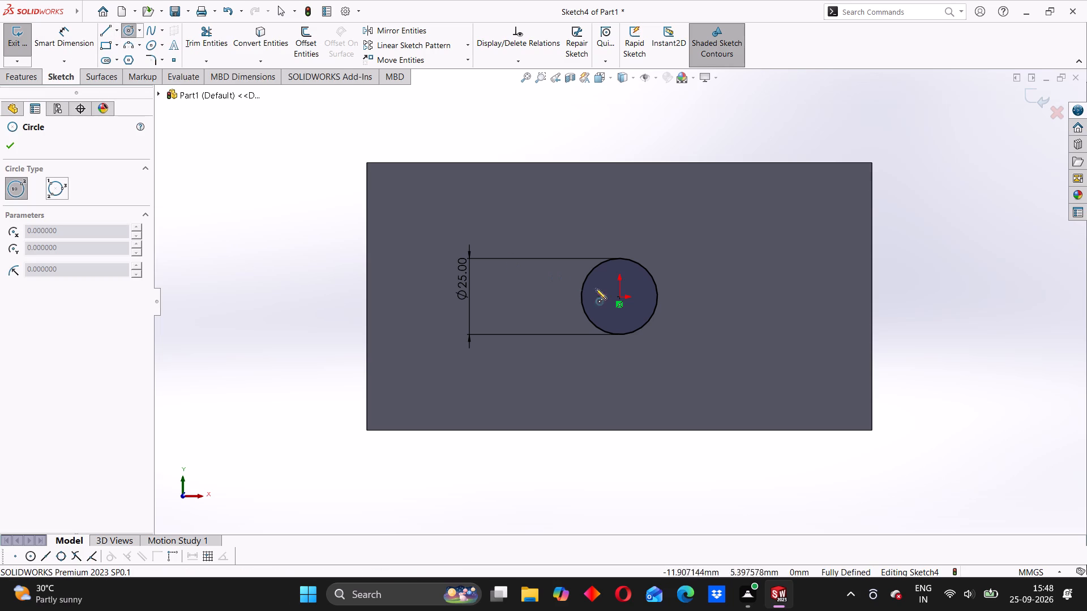
click(618, 295)
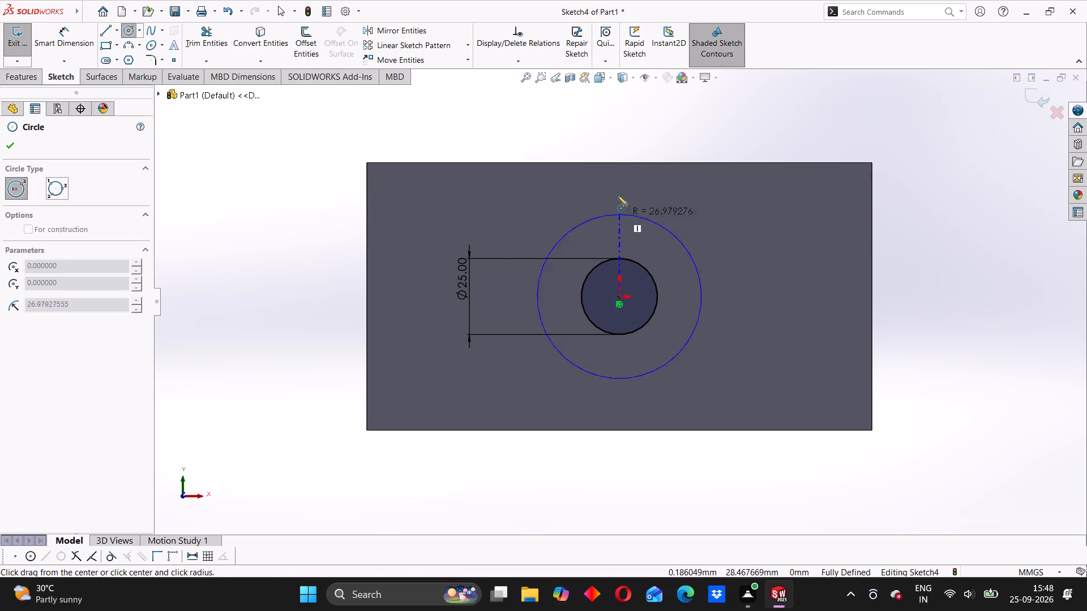
click(606, 163)
Dimension the outer circle's diameter as 88 mm.
click(71, 36)
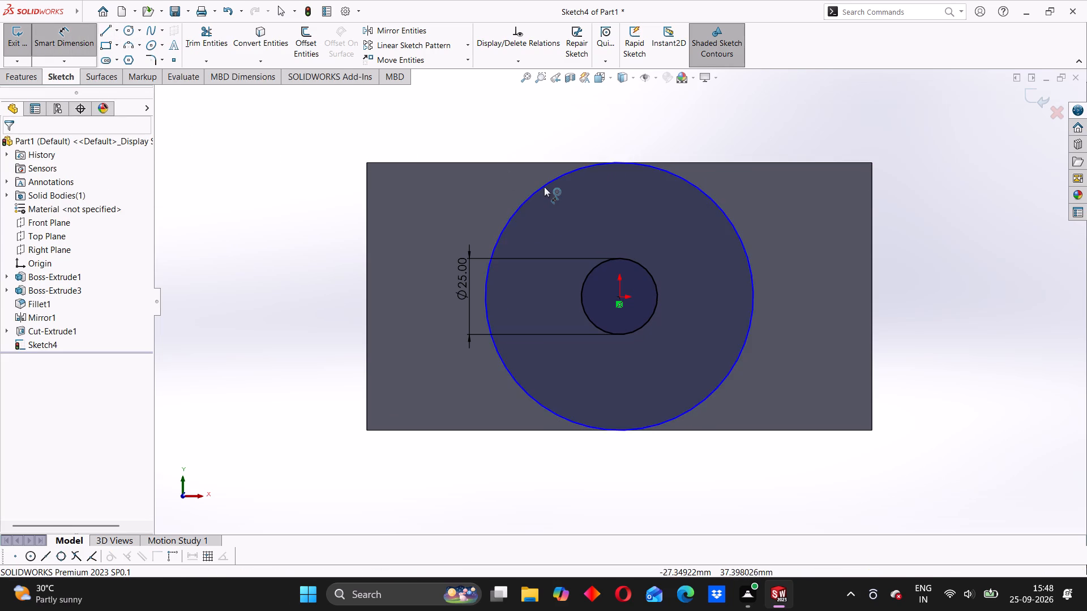
drag(547, 187, 536, 186)
click(340, 177)
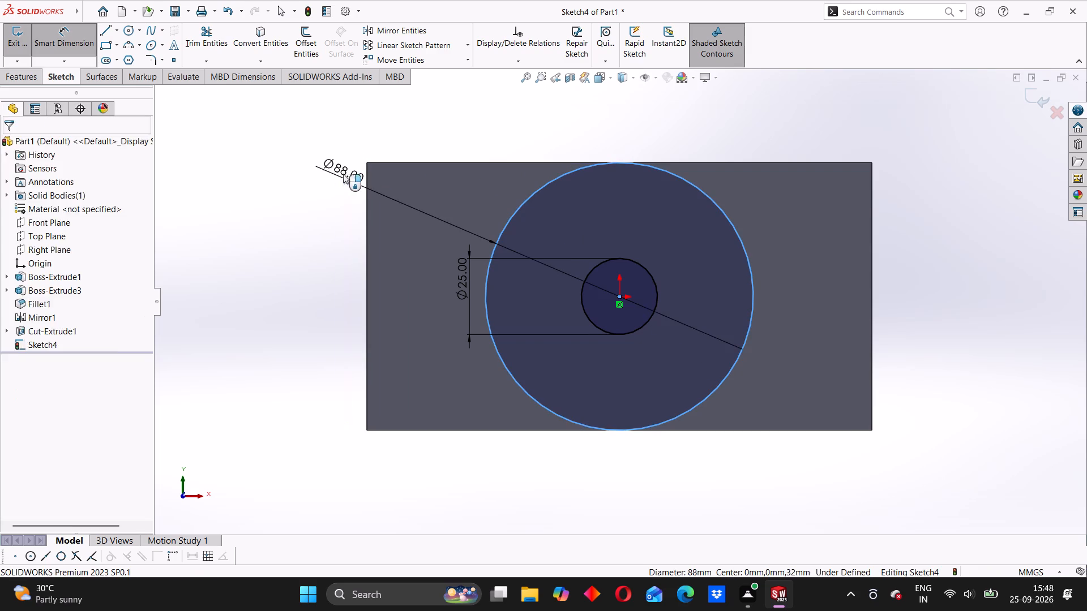
click(292, 161)
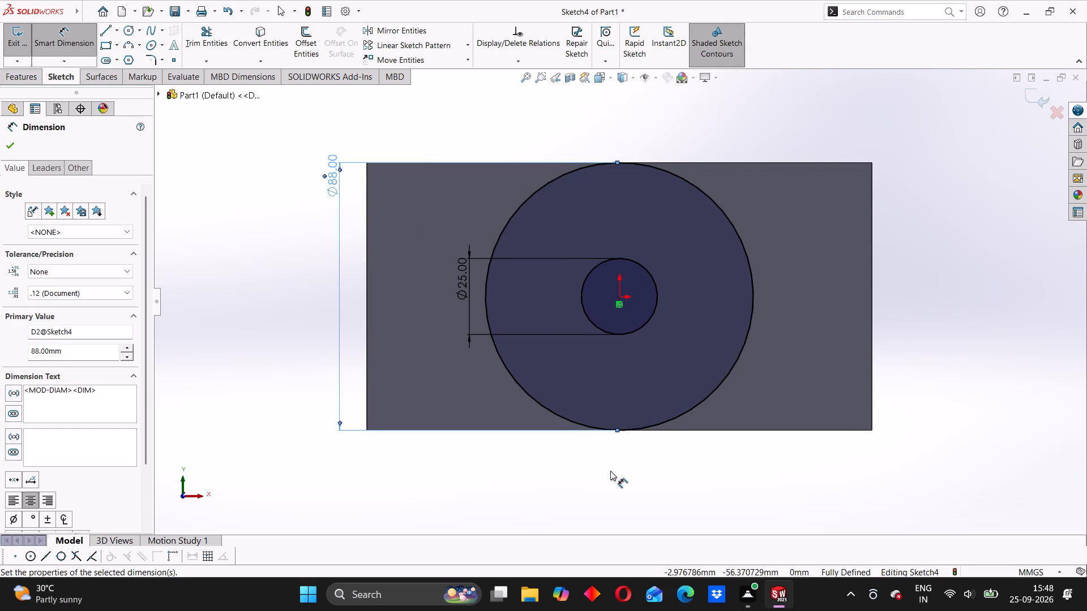
click(596, 472)
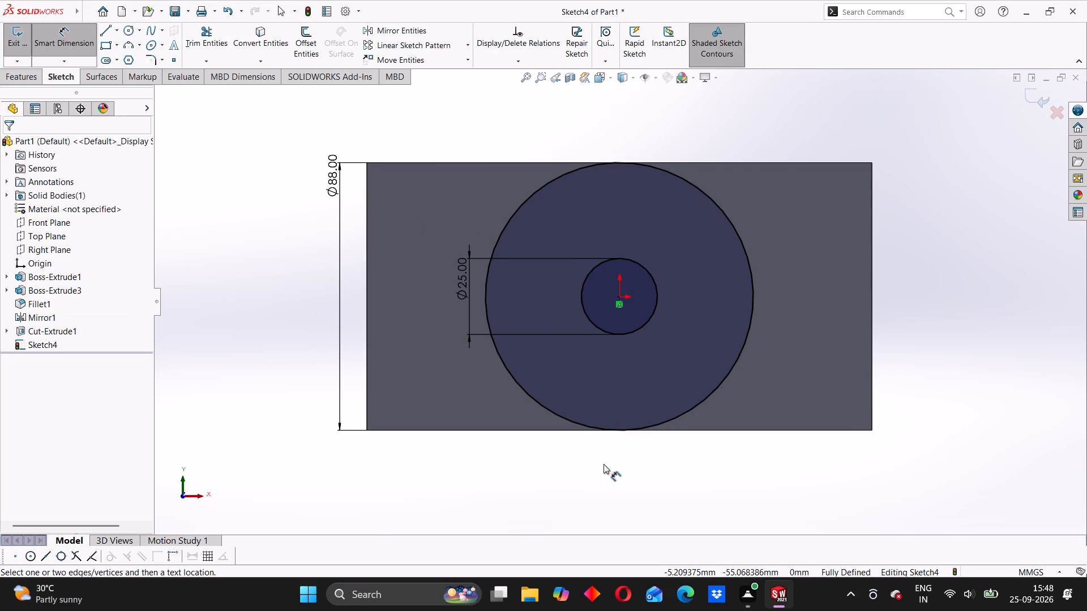
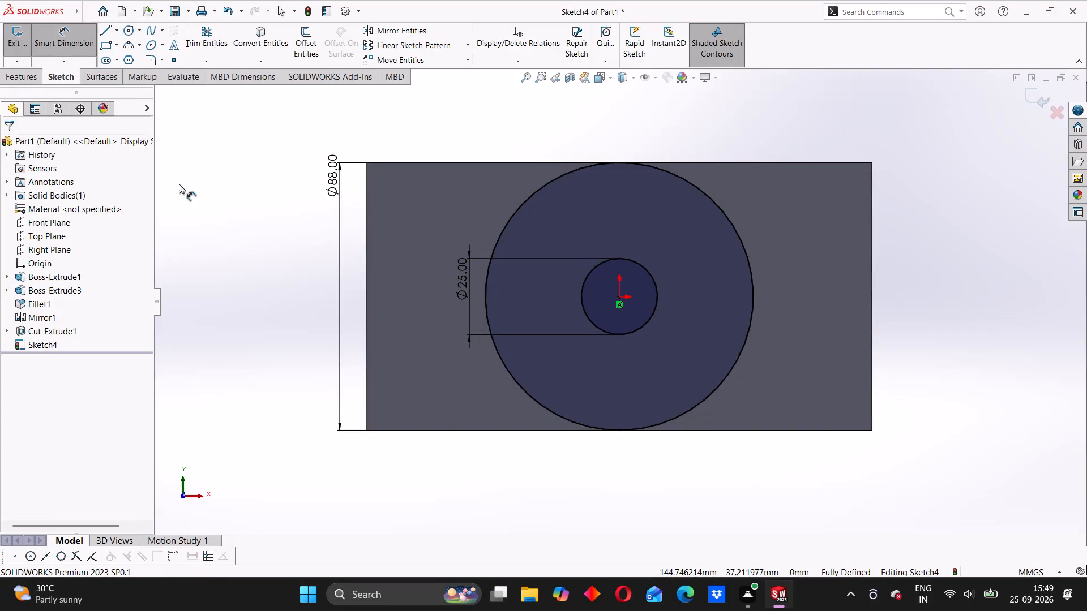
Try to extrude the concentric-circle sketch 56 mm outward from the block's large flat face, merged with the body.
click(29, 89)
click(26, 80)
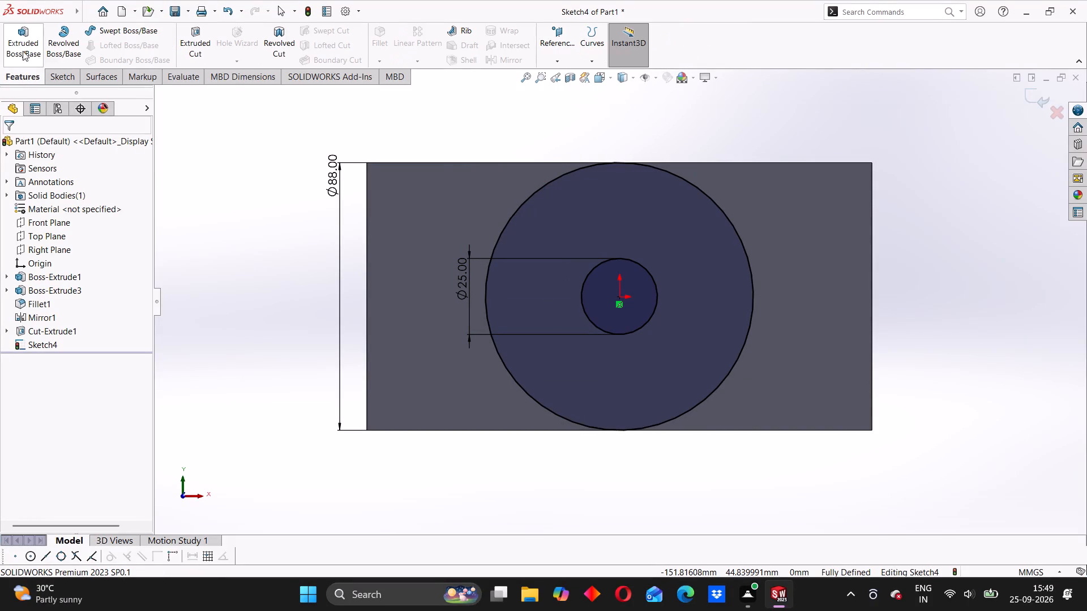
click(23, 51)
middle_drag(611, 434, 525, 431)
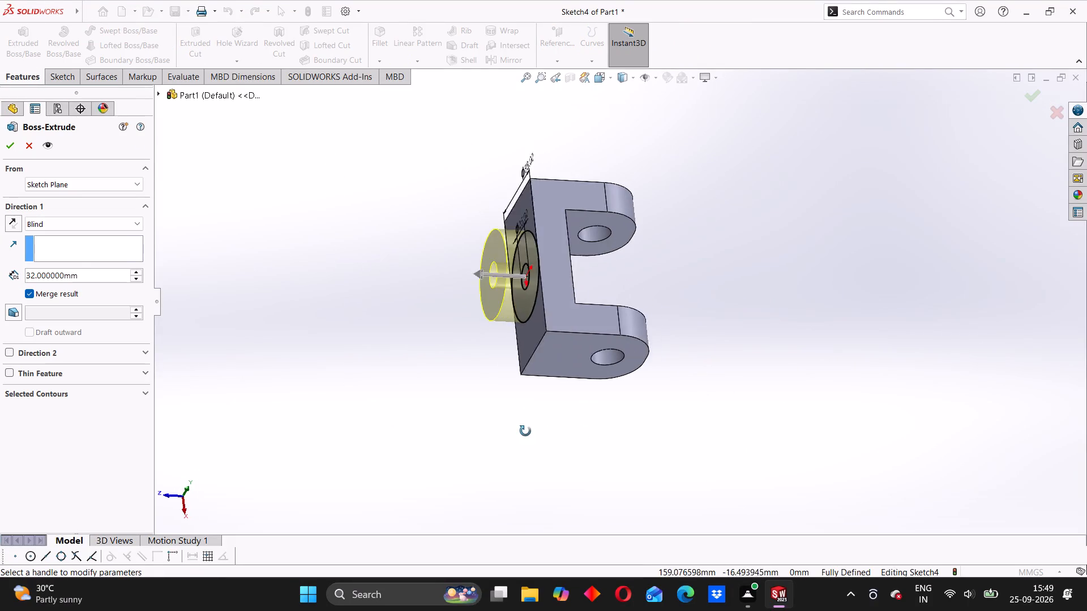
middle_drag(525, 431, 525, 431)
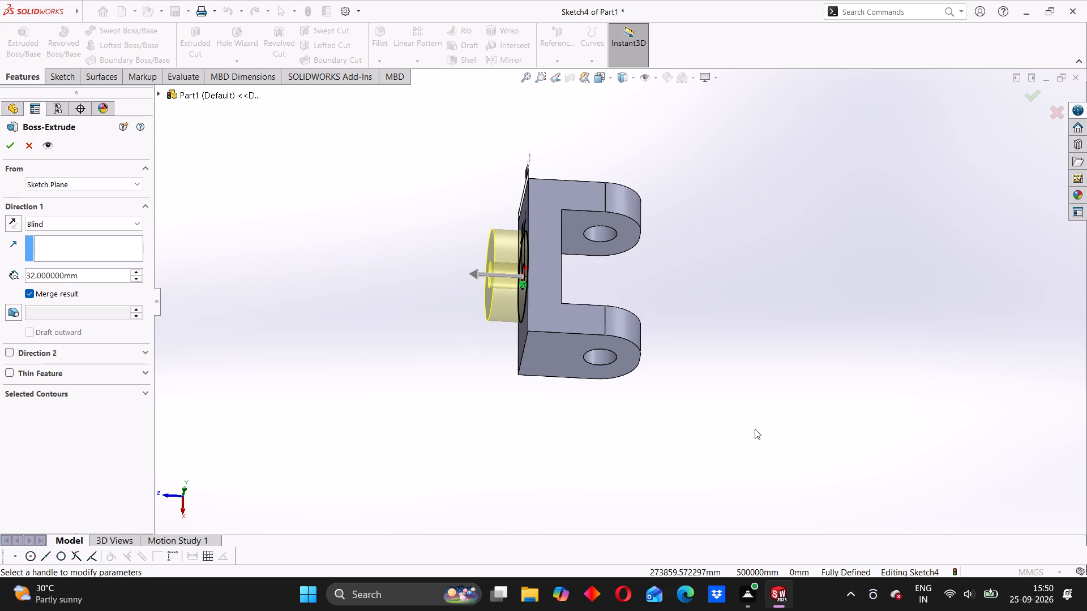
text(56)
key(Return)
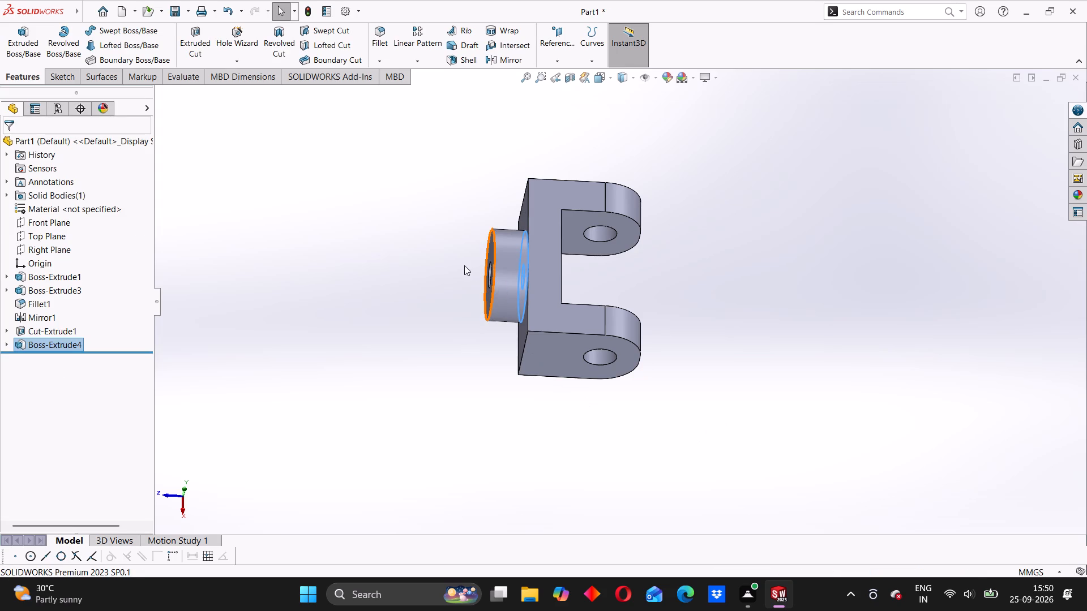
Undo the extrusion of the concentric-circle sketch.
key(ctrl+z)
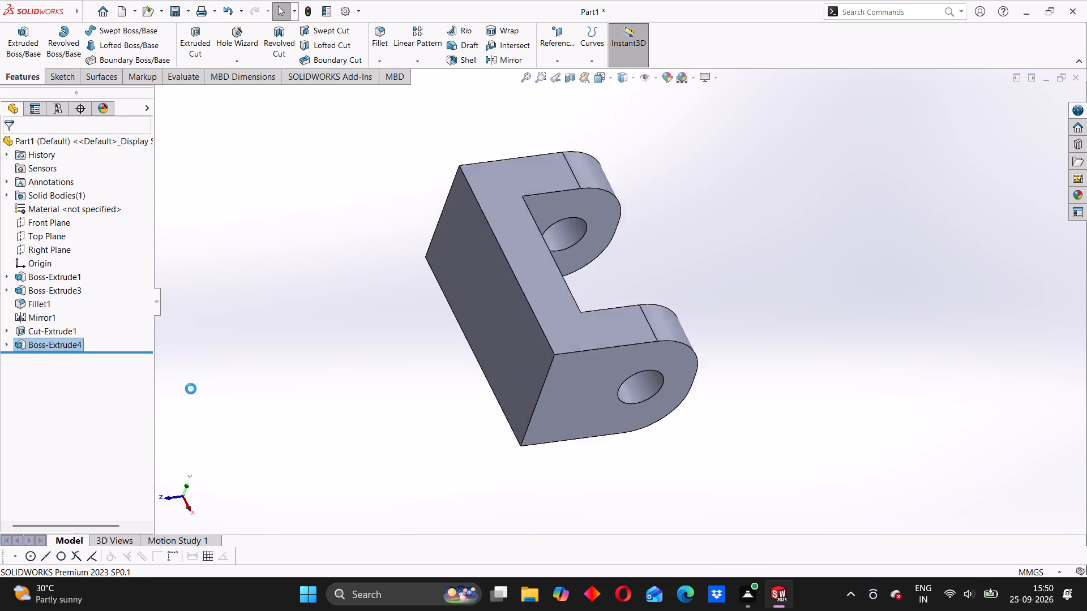
Extrude the ring between the 25 mm and 88 mm circles 56 mm blind, away from the arms, merged with the block.
click(16, 80)
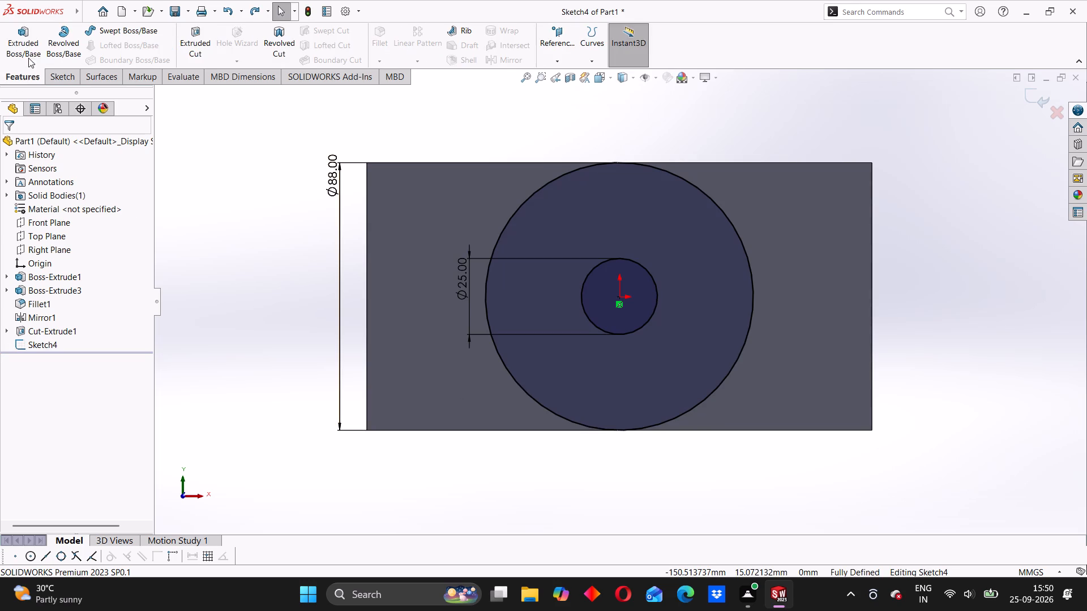
click(31, 42)
middle_drag(615, 452, 469, 478)
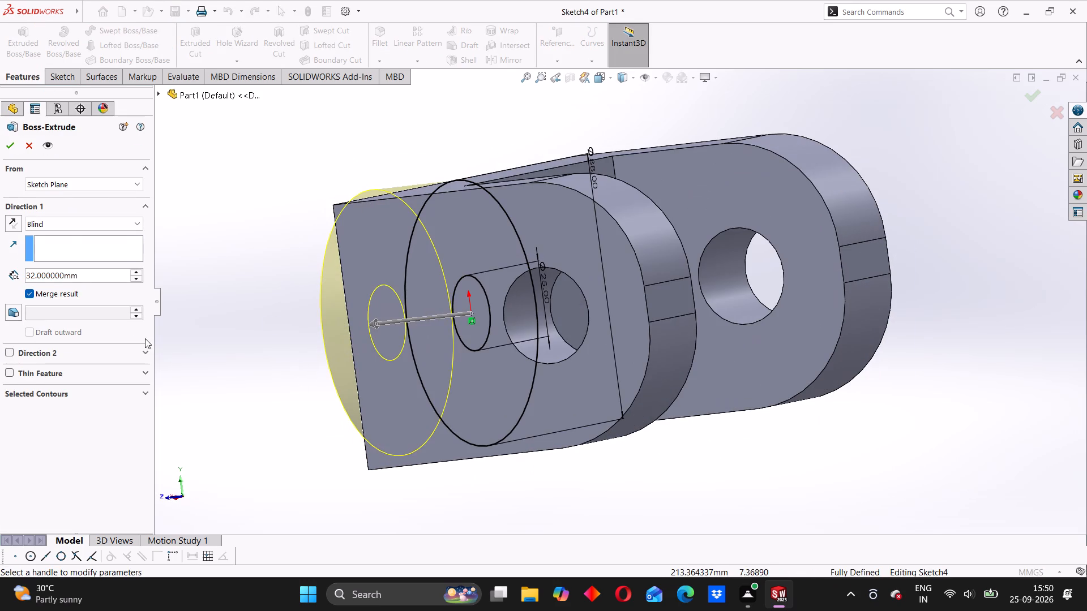
drag(88, 276, 26, 273)
text(56)
key(Return)
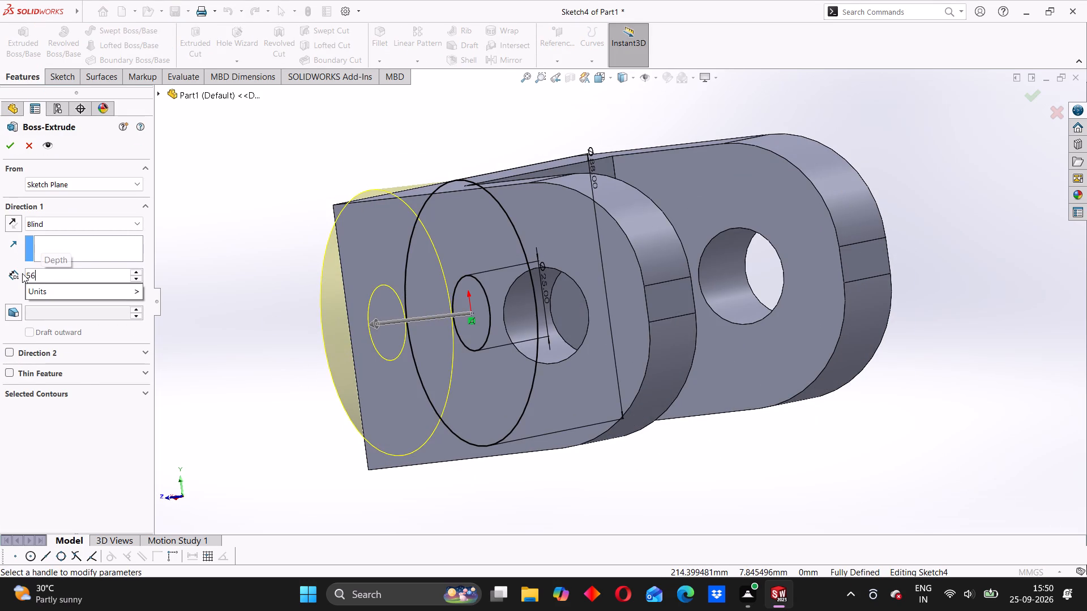
scroll(466, 401, up, 2)
middle_drag(545, 466, 500, 499)
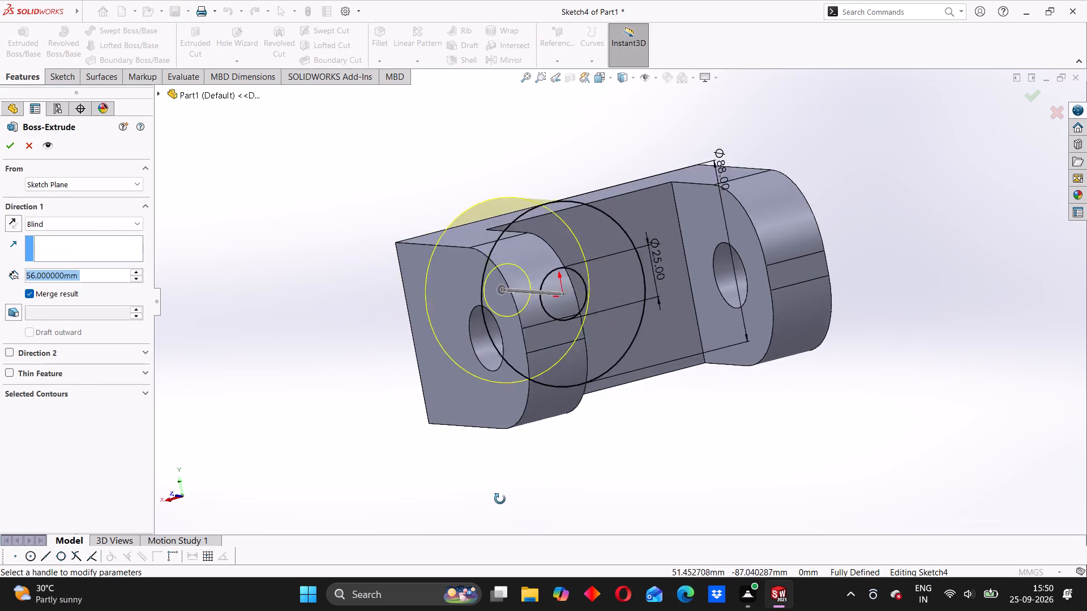
middle_drag(500, 499, 606, 474)
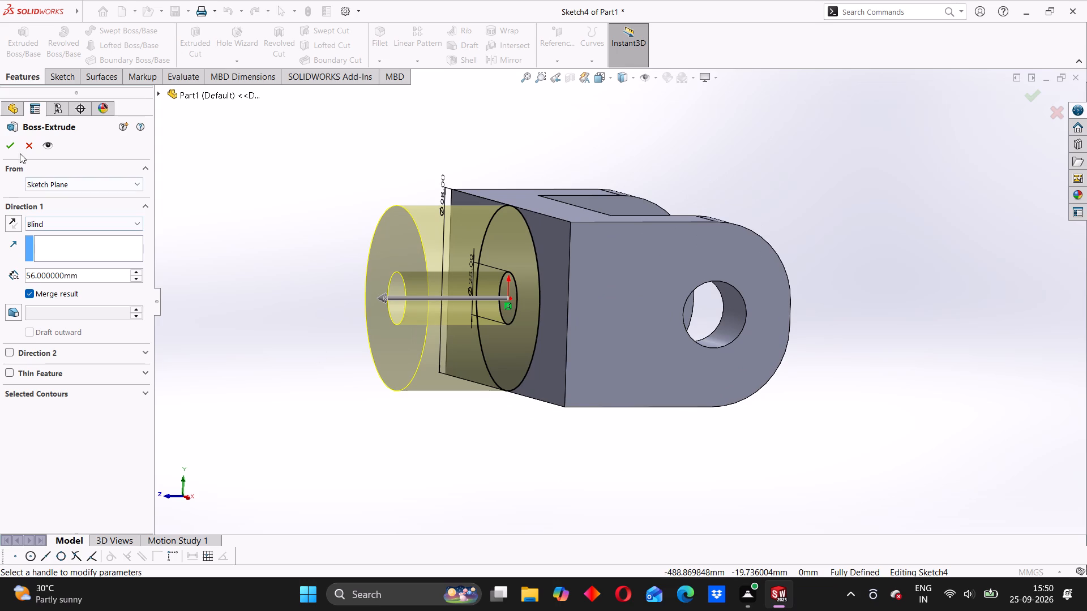
click(5, 146)
Examine the clevis from several sides, including the cylindrical boss, its central hole and the drilled rounded arms.
middle_drag(365, 415, 473, 427)
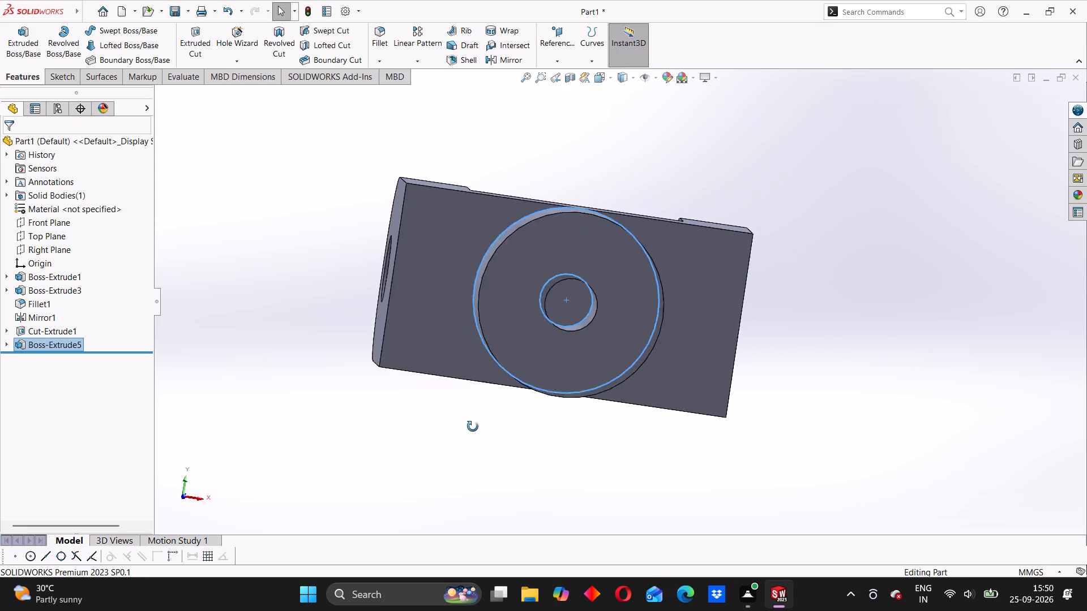
middle_drag(473, 427, 442, 442)
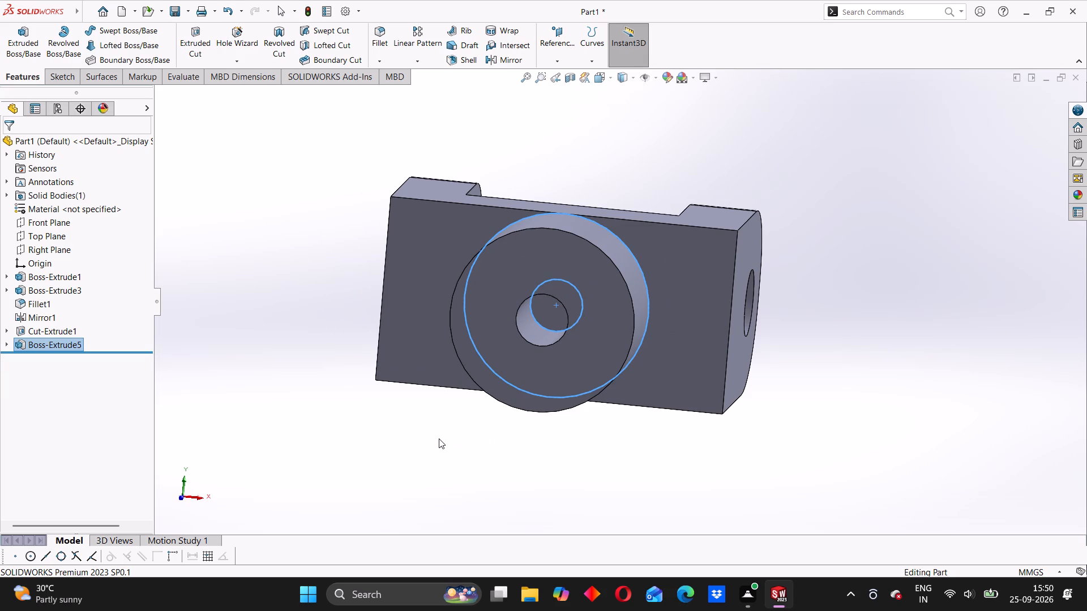
scroll(410, 348, up, 3)
middle_drag(590, 416, 490, 445)
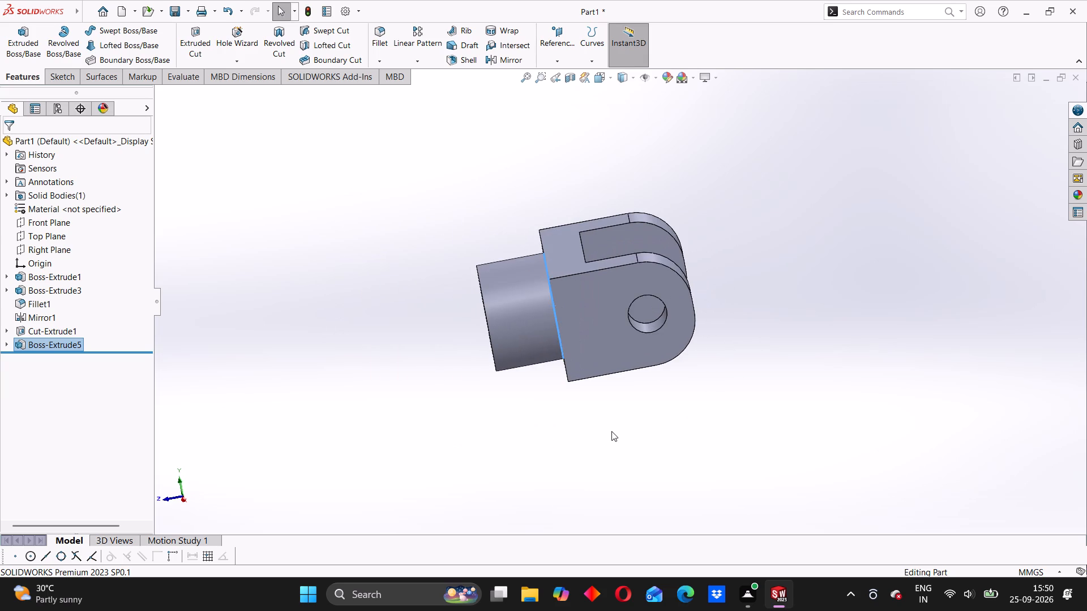
click(611, 431)
middle_drag(583, 404, 515, 306)
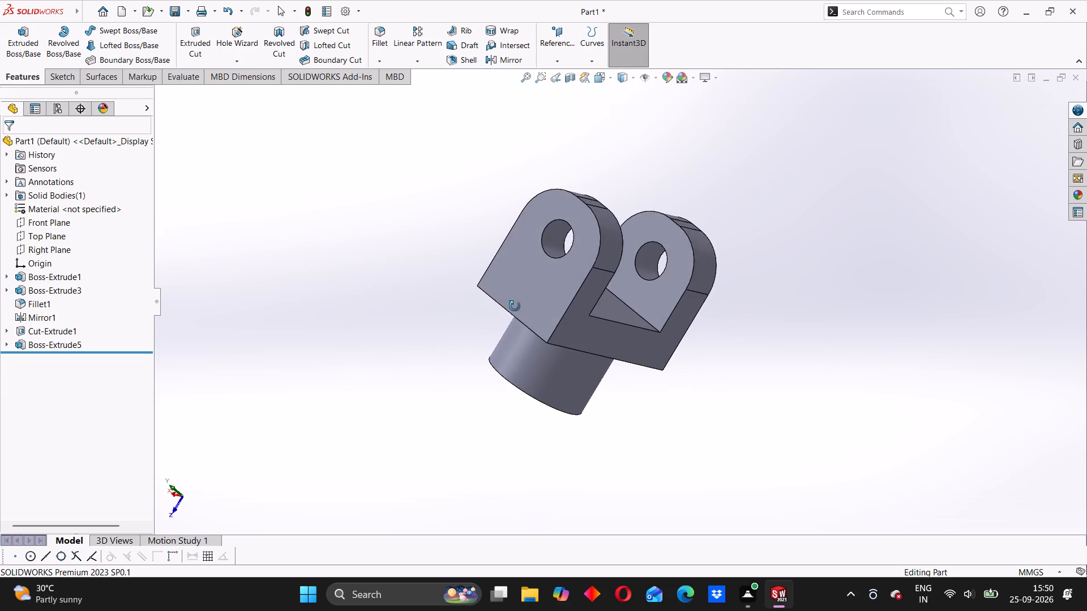
middle_drag(515, 306, 507, 285)
scroll(519, 285, down, 3)
scroll(569, 333, up, 3)
middle_drag(633, 352, 572, 364)
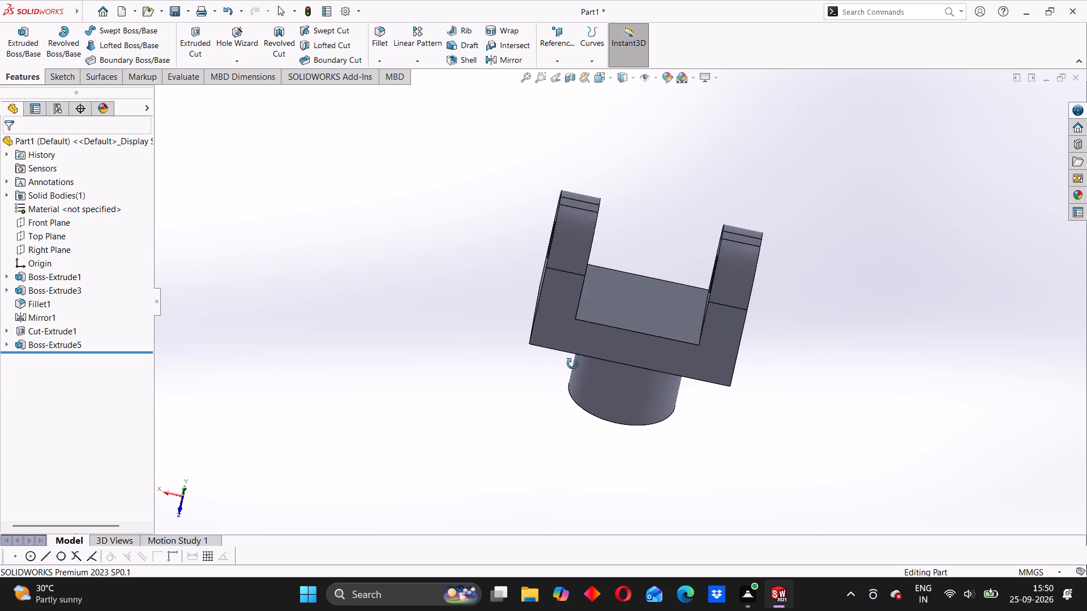
middle_drag(572, 364, 677, 368)
scroll(473, 382, up, 1)
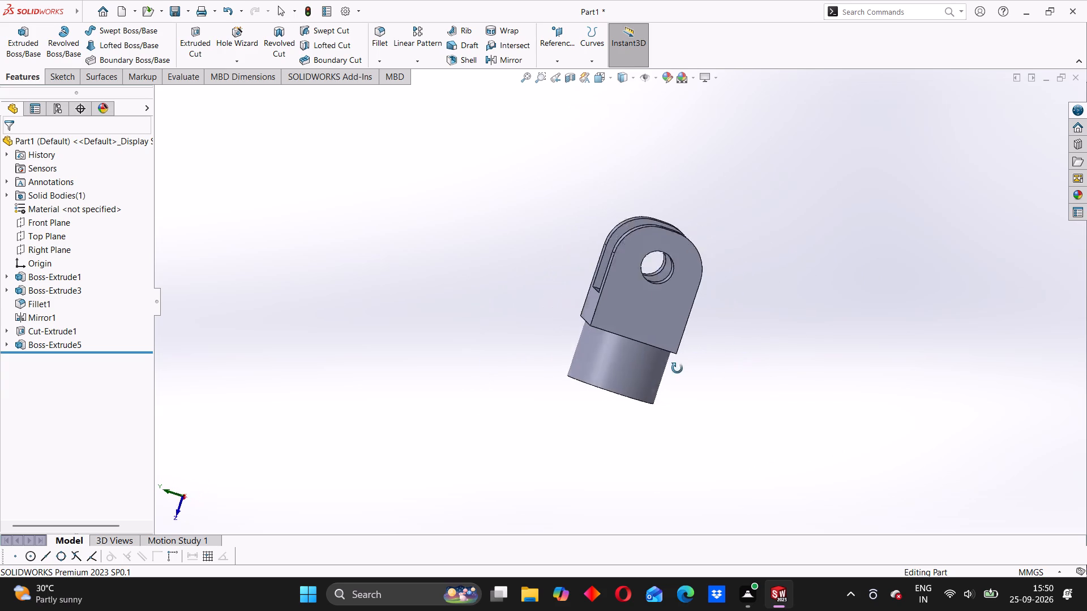
middle_drag(677, 368, 662, 368)
scroll(638, 329, down, 3)
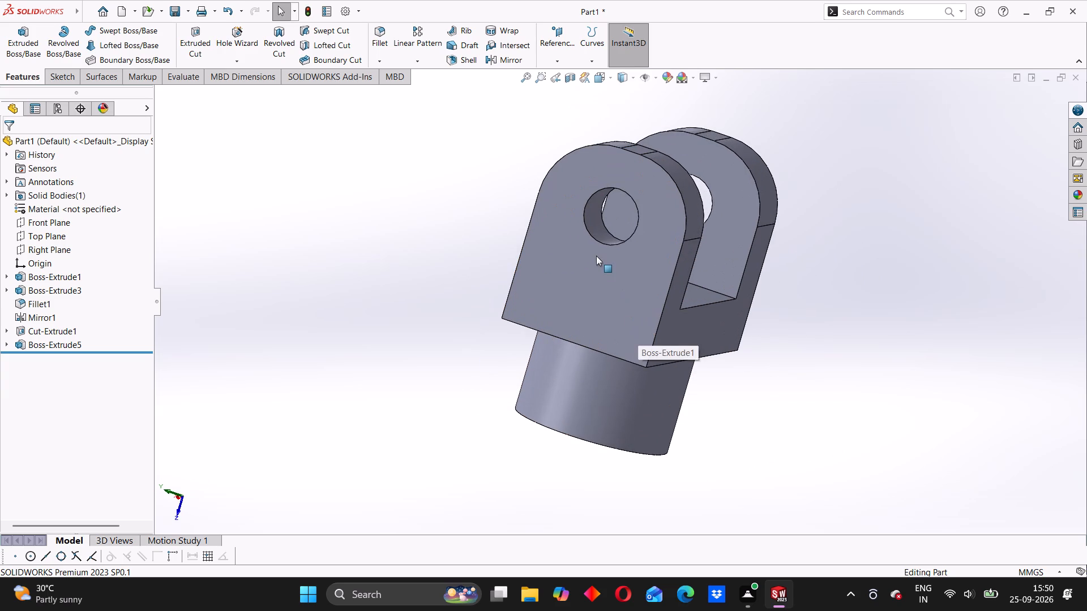
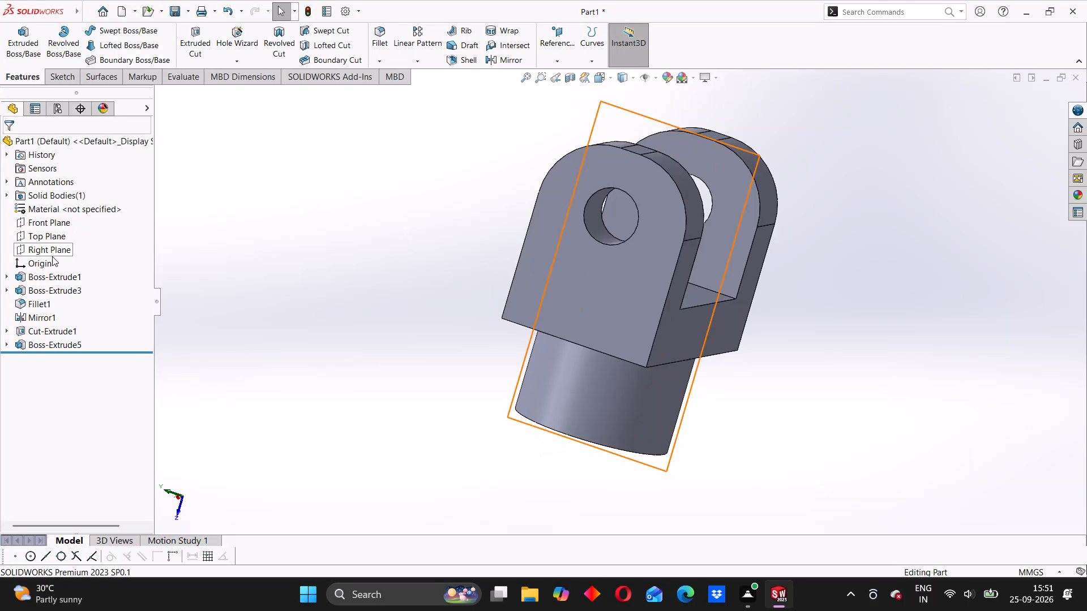
Delete the Boss-Extrude3 arm feature together with its dependent fillet and mirror, continuing past the rebuild error.
click(6, 287)
click(27, 289)
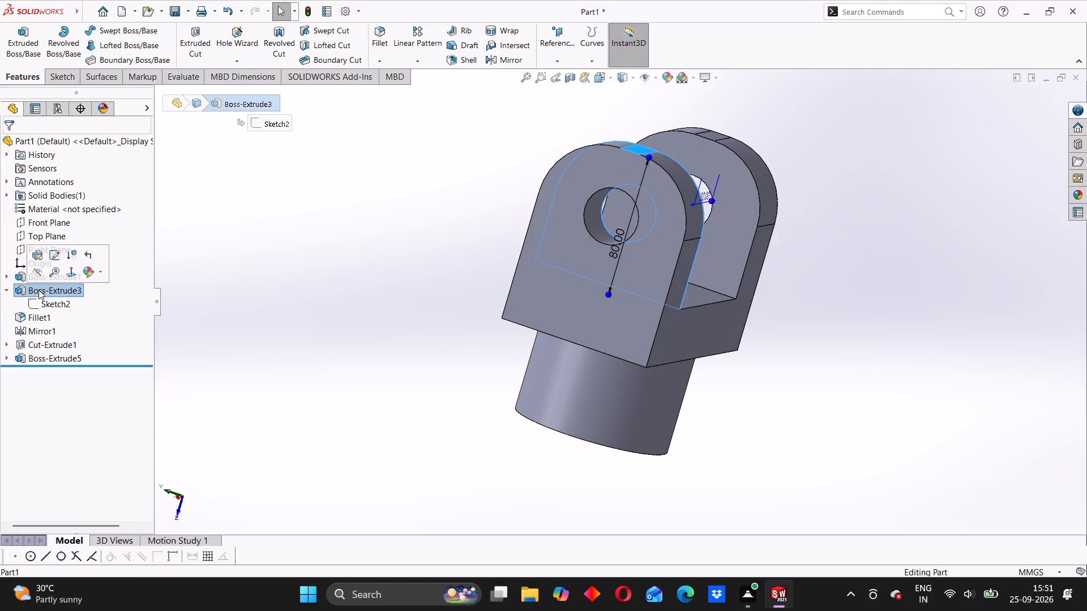
right_click(37, 290)
click(69, 356)
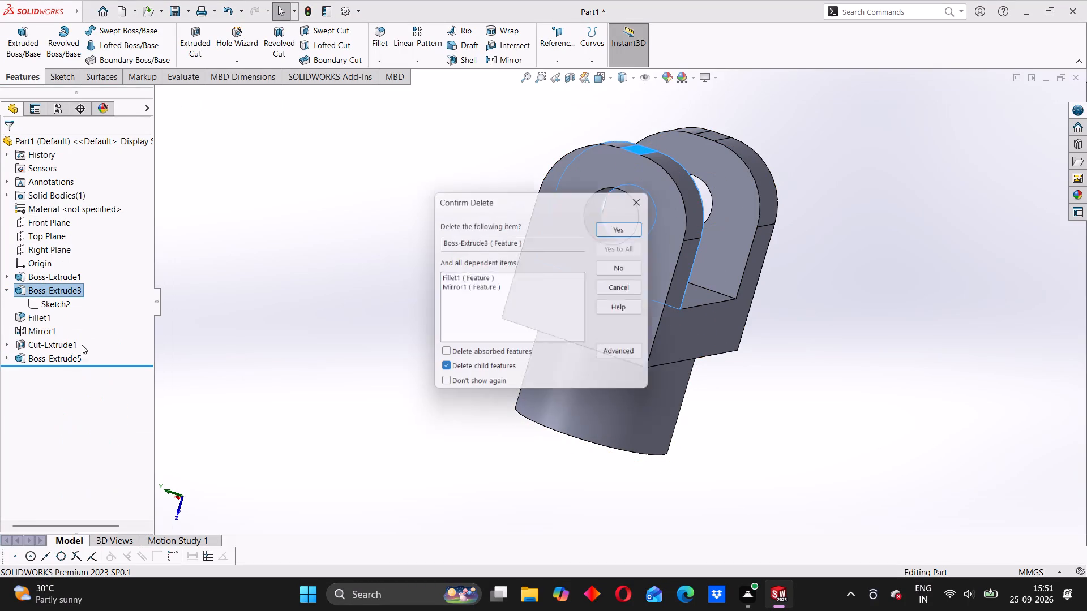
click(636, 224)
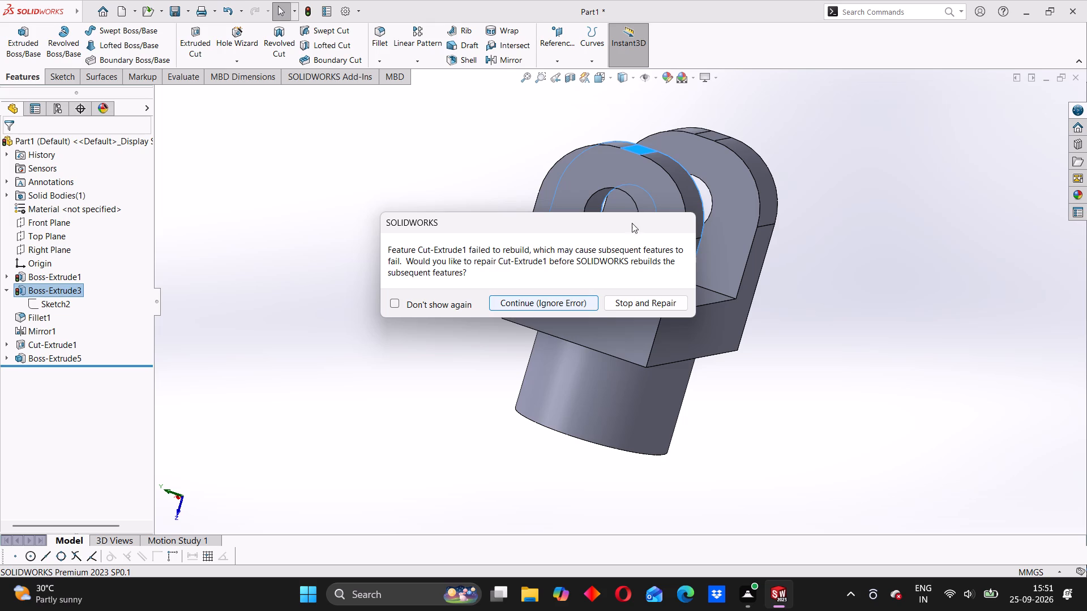
click(545, 304)
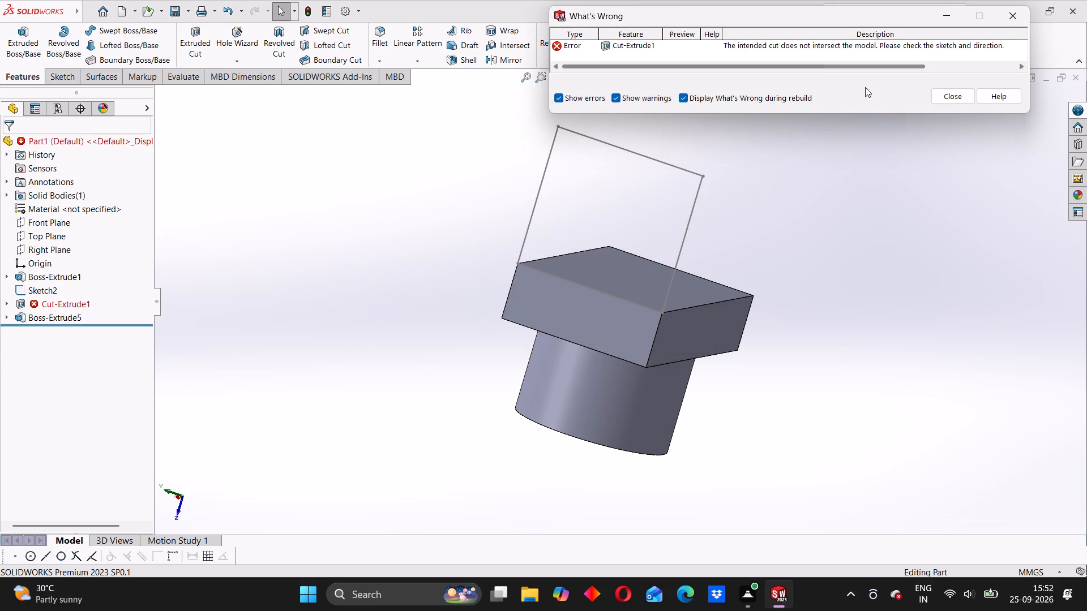
click(946, 102)
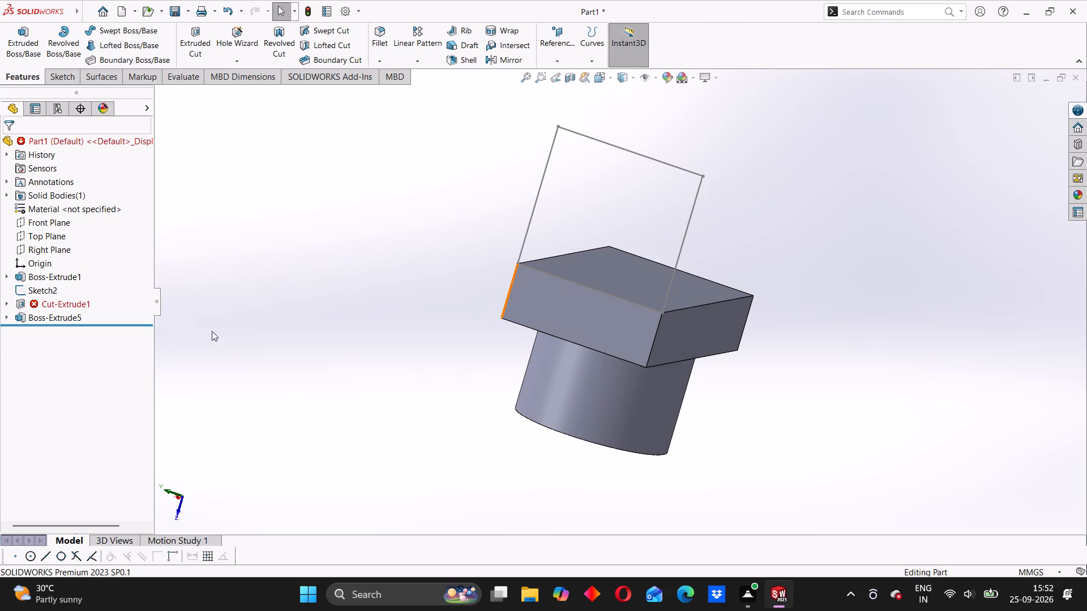
Delete the failed Cut-Extrude1 hole feature.
click(84, 305)
right_click(80, 303)
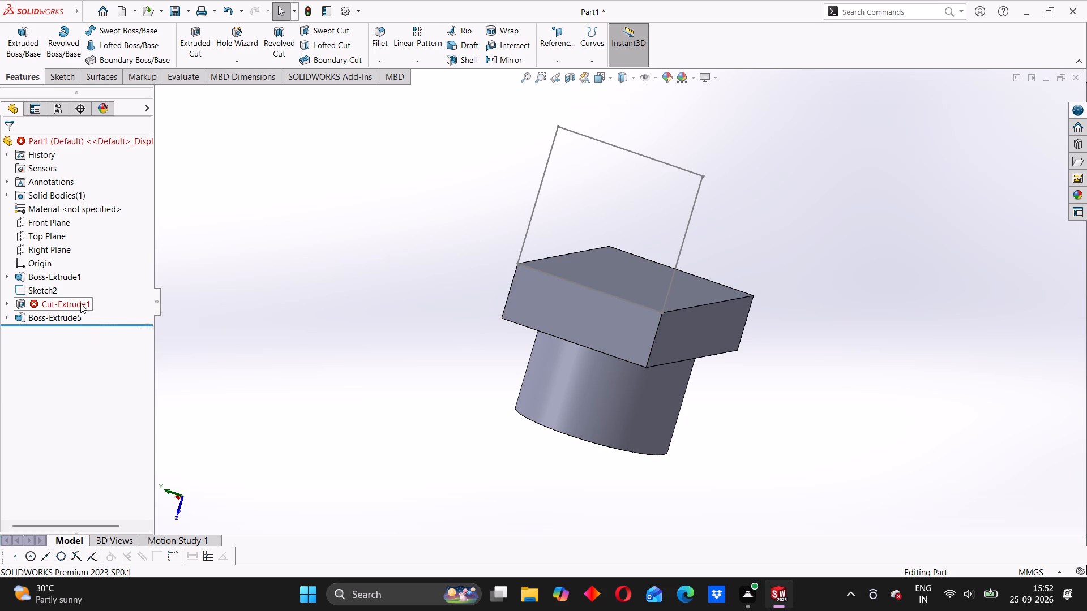
click(304, 269)
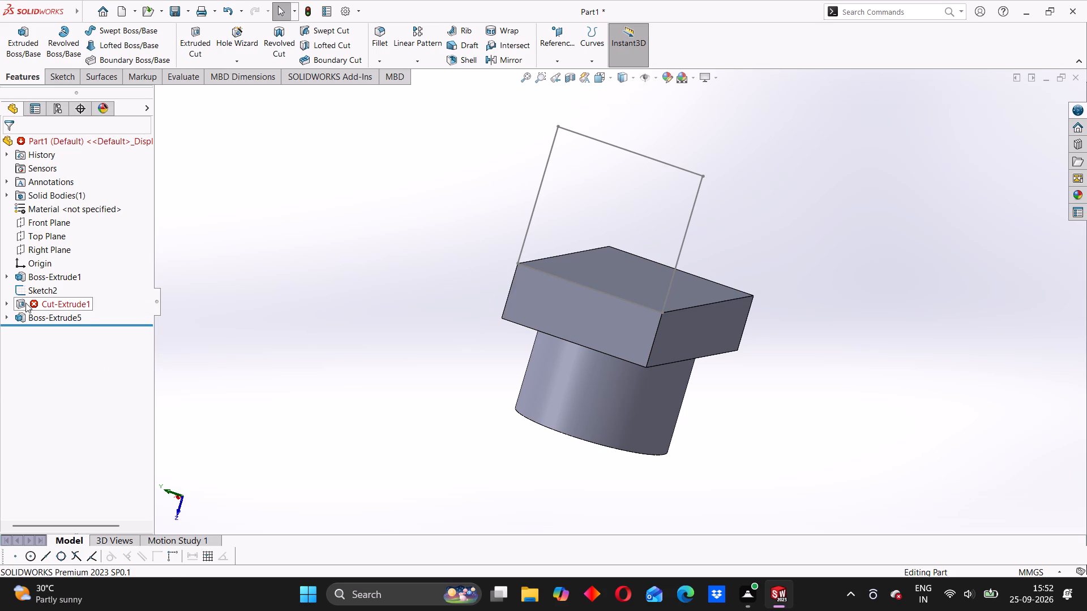
right_click(25, 303)
click(67, 378)
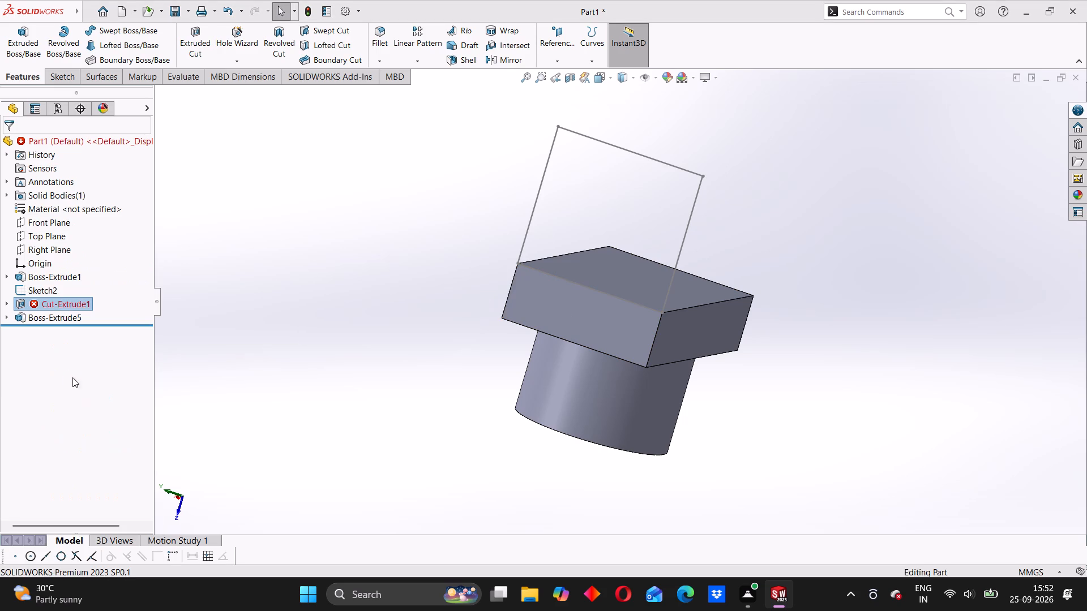
click(628, 218)
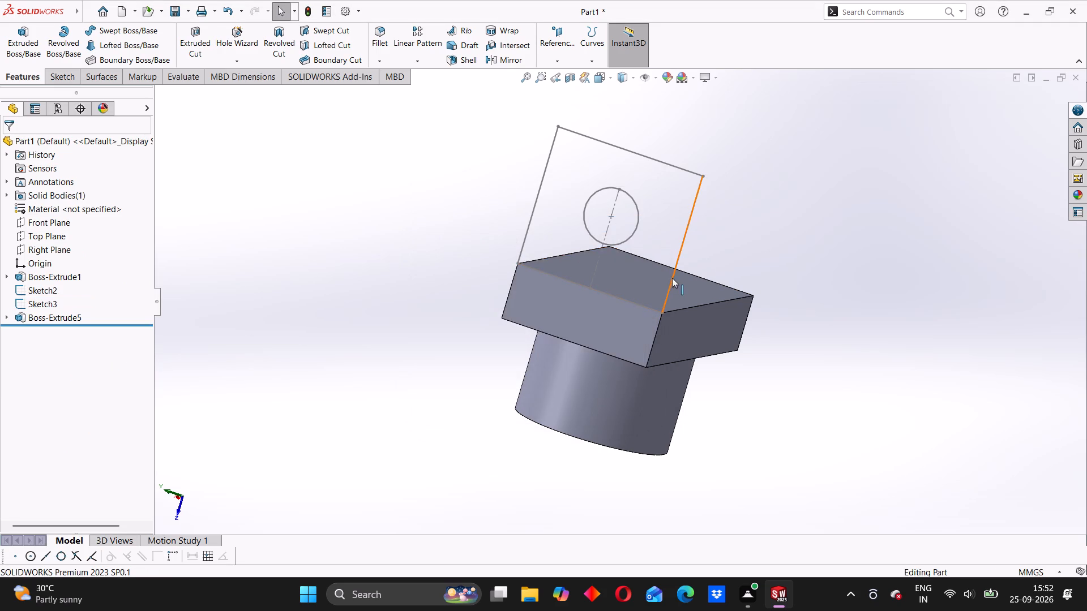
Delete the two leftover arm sketches, Sketch2 with the rectangle and Sketch3 with the hole circle.
scroll(726, 270, up, 2)
middle_drag(756, 261, 733, 269)
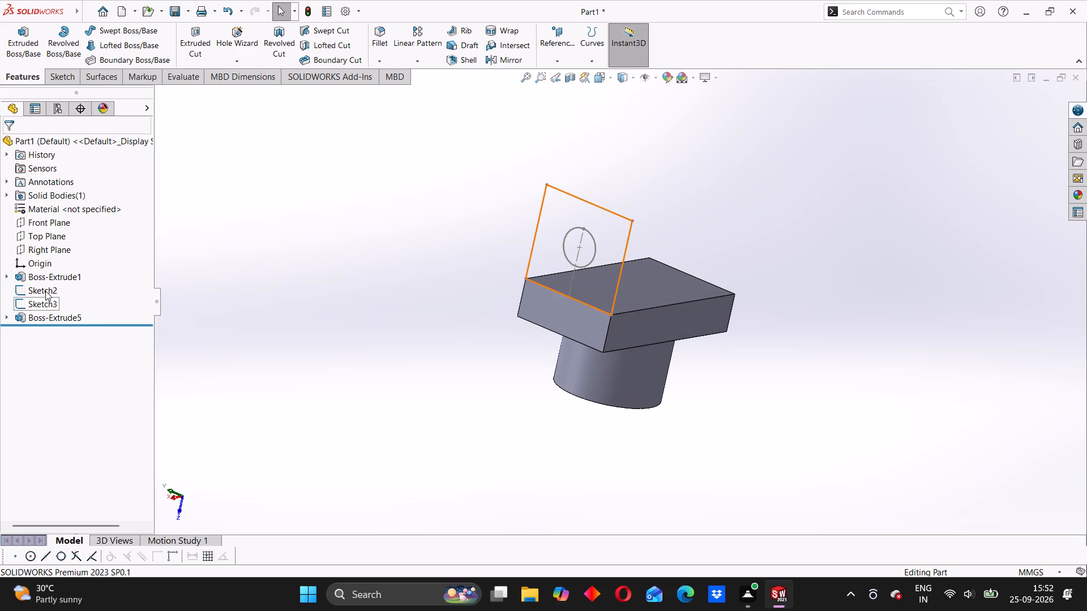
click(45, 291)
right_click(44, 291)
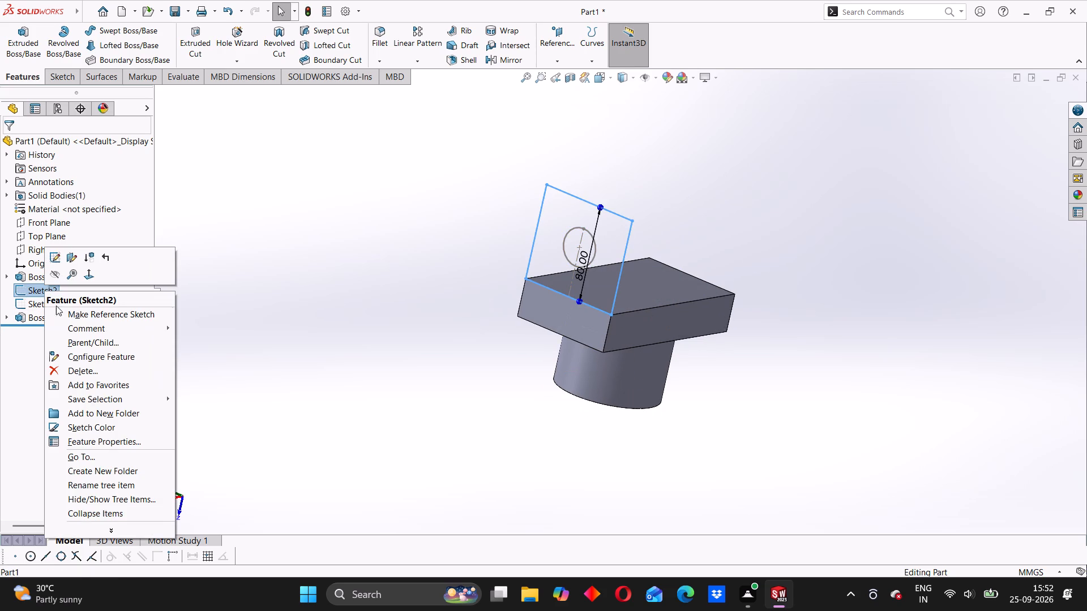
click(69, 366)
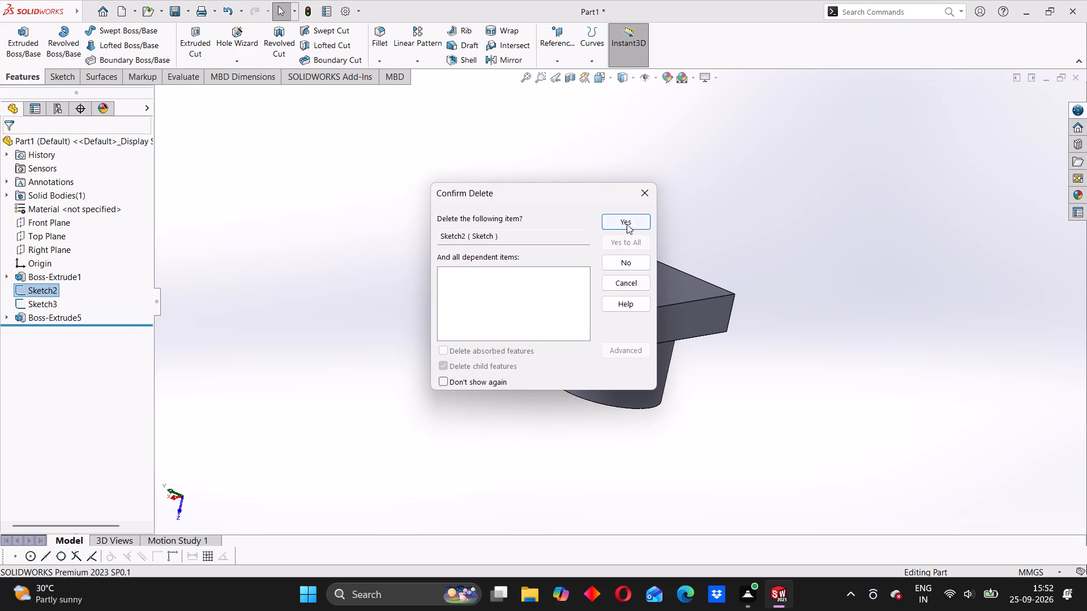
click(627, 223)
right_click(37, 288)
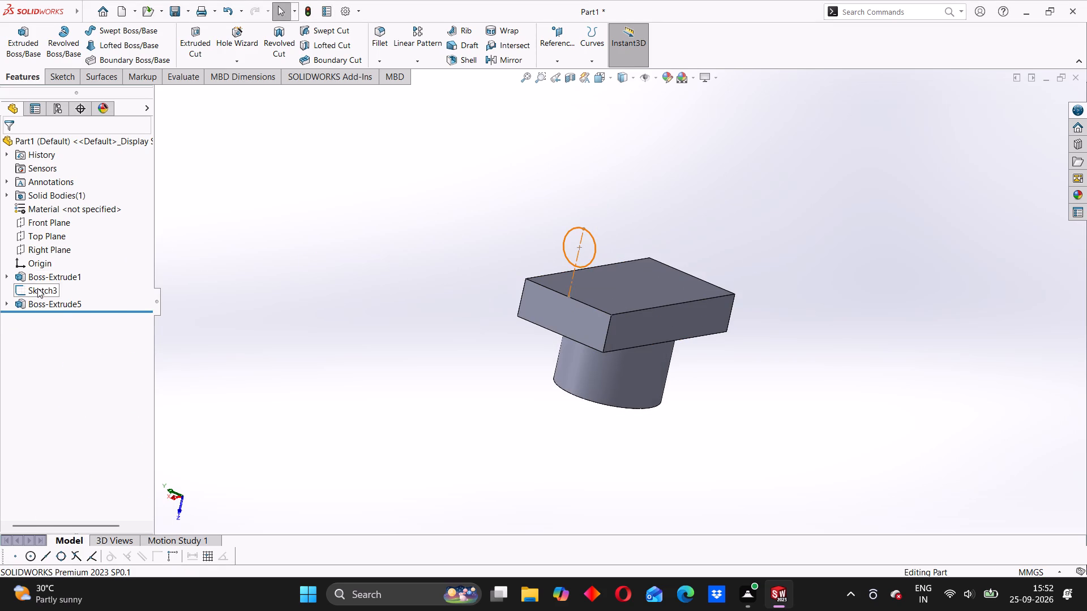
click(92, 367)
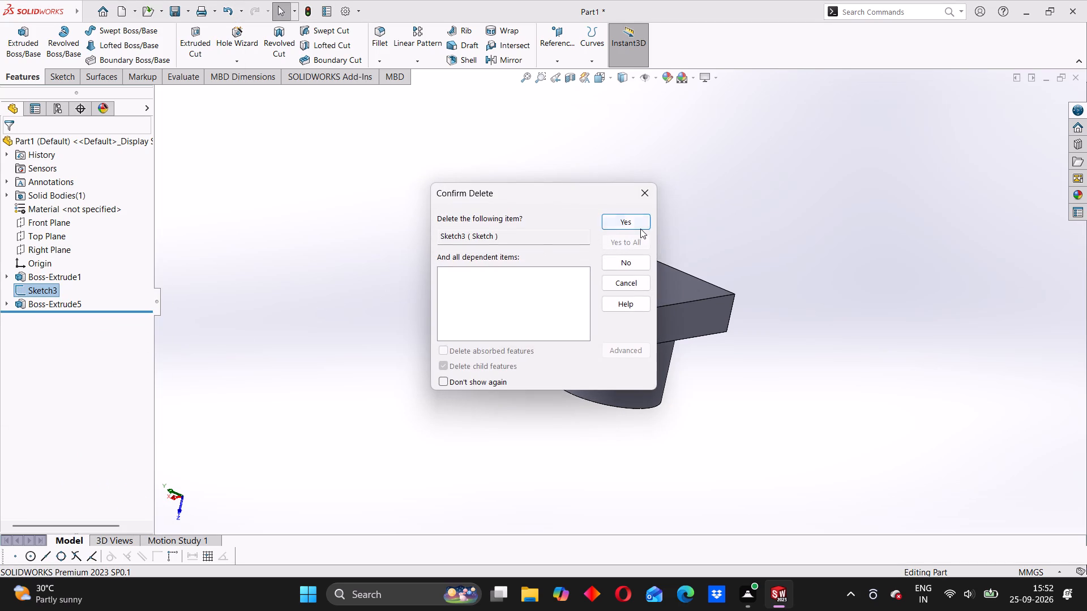
click(640, 229)
On the block's 88 x 32 mm end face, sketch two concentric circles about 72 mm and 37 mm in diameter, centred about 84 mm from the origin, opposite the boss.
scroll(644, 310, down, 2)
scroll(616, 338, up, 2)
click(576, 316)
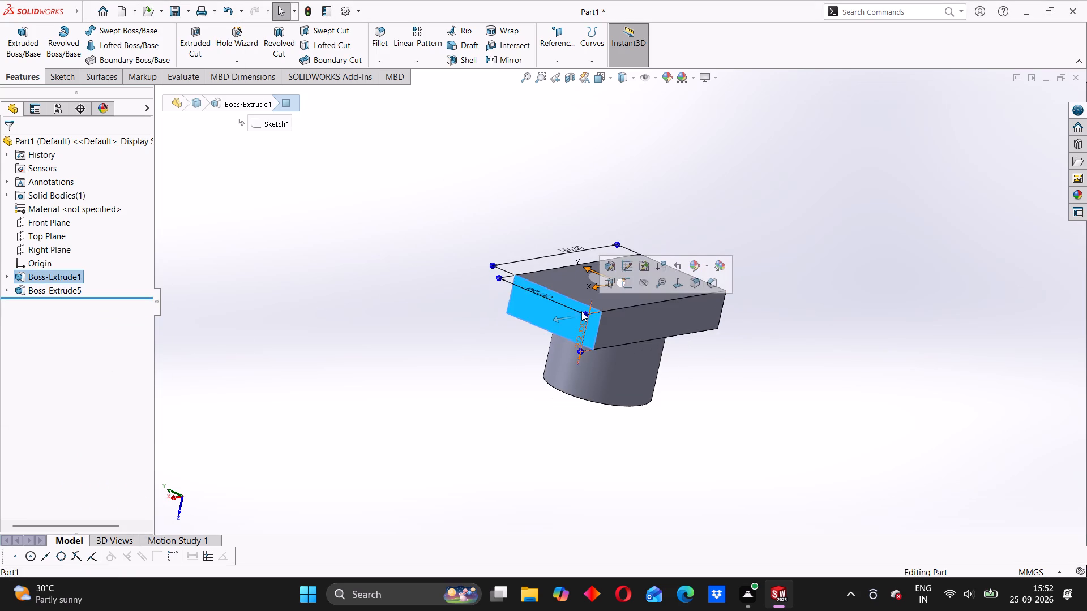
click(626, 281)
scroll(657, 300, up, 3)
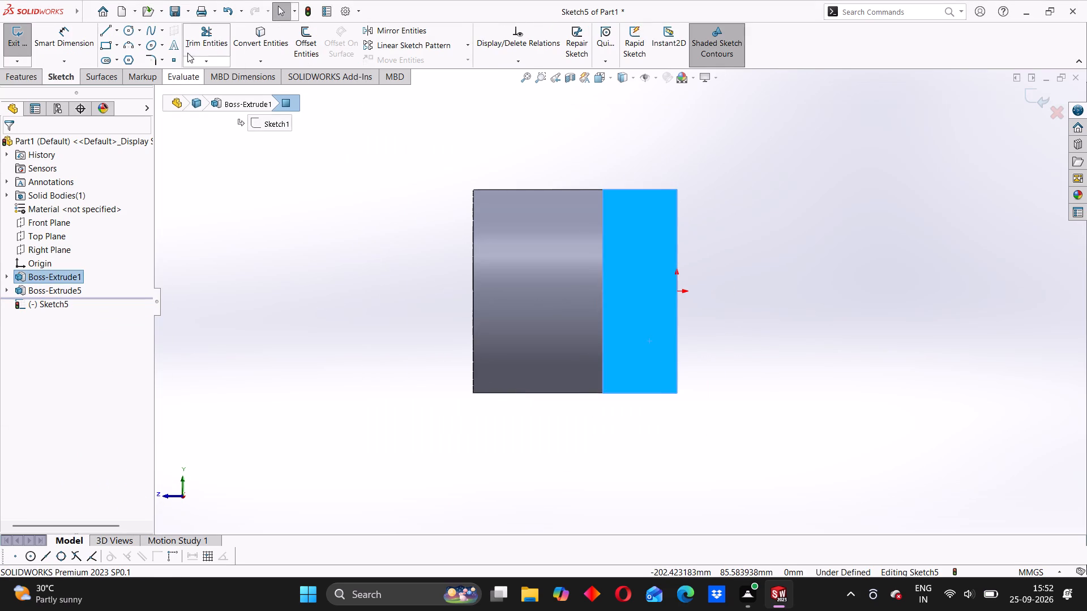
click(132, 29)
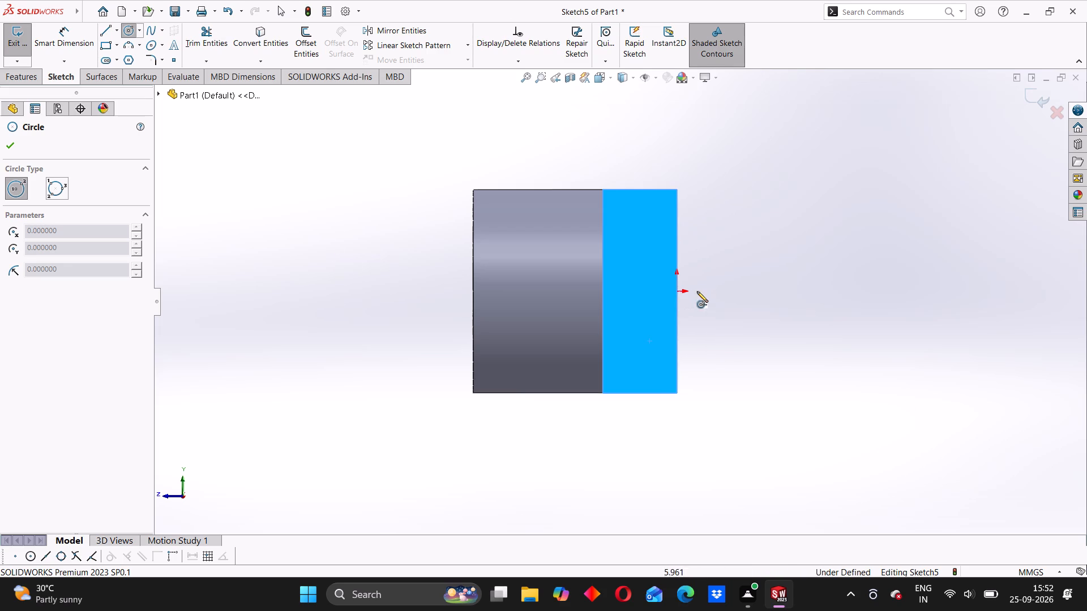
click(871, 291)
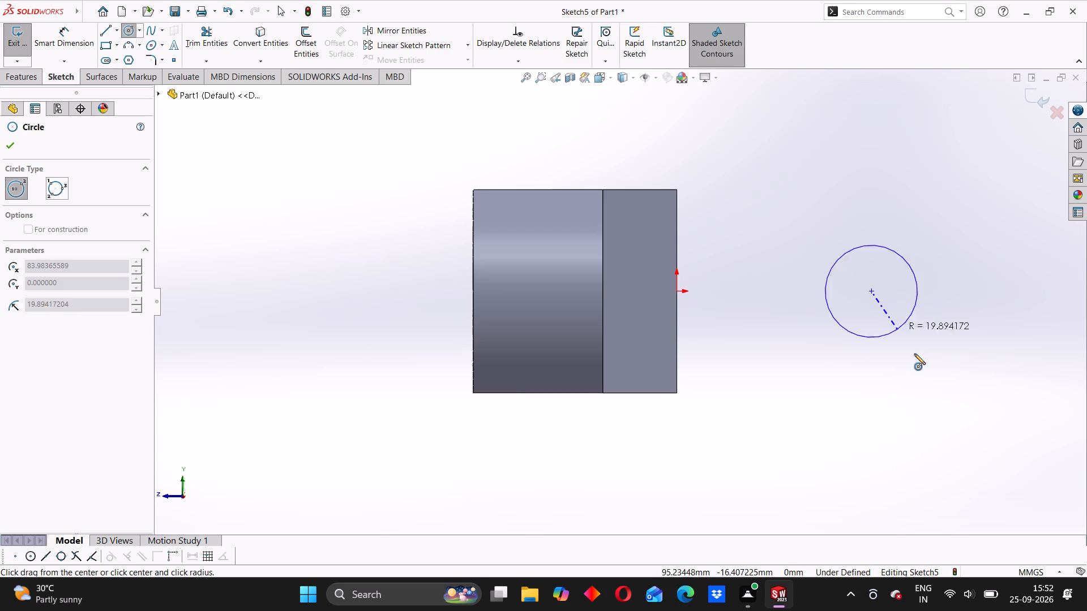
click(919, 359)
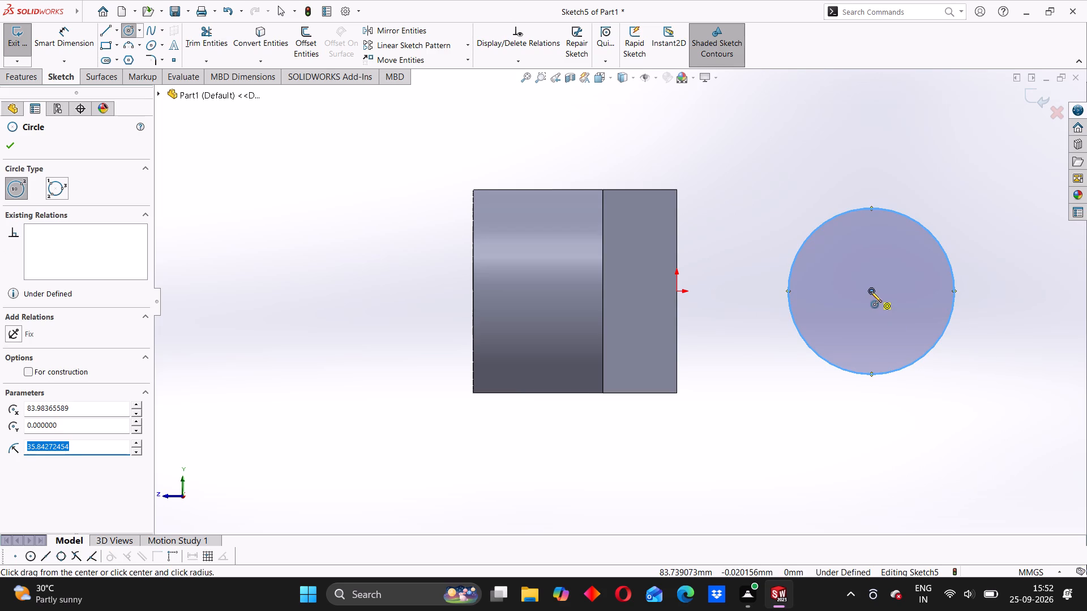
click(871, 291)
click(895, 328)
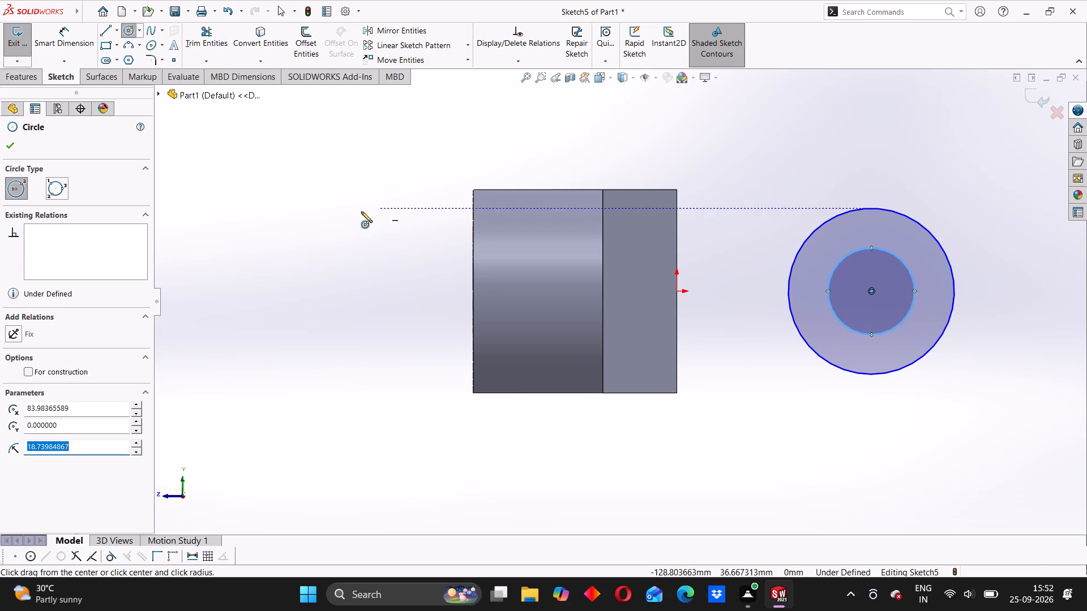
Dimension the inner circle's diameter to 32 mm.
click(70, 41)
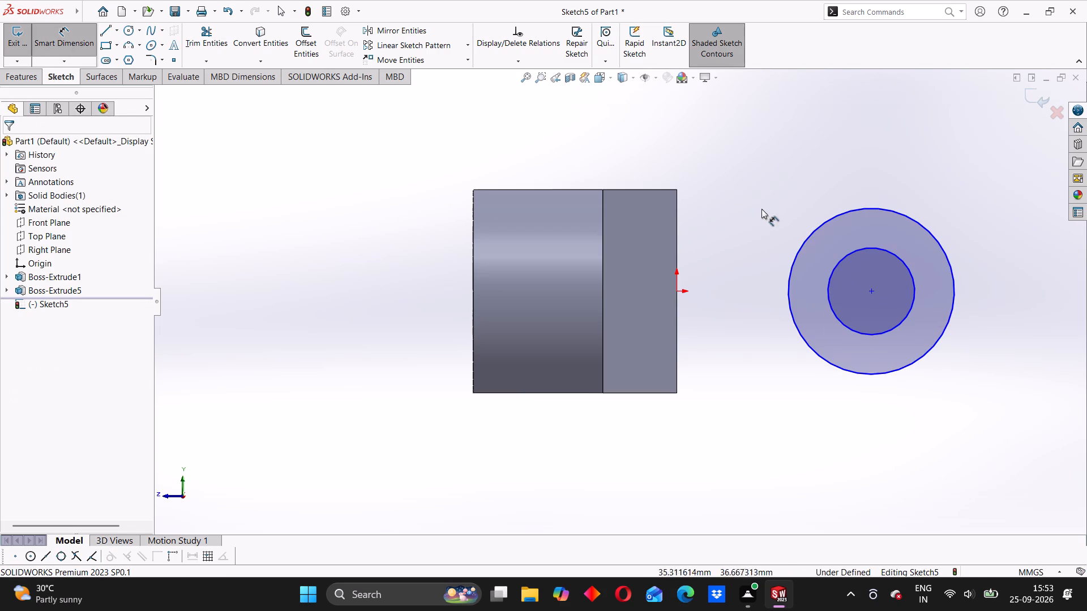
click(838, 262)
click(777, 206)
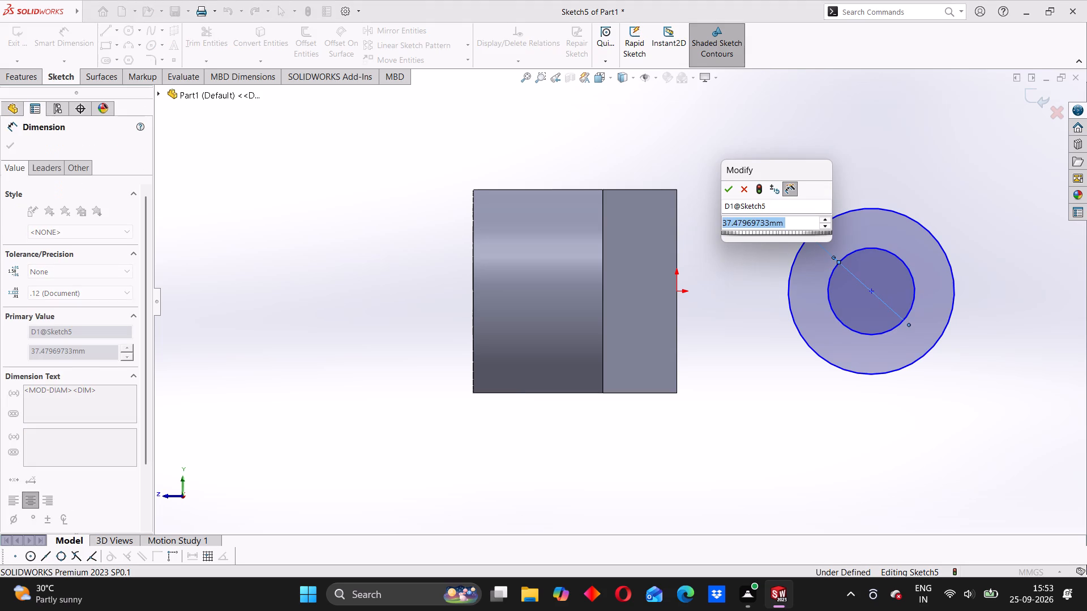
text(32)
key(Return)
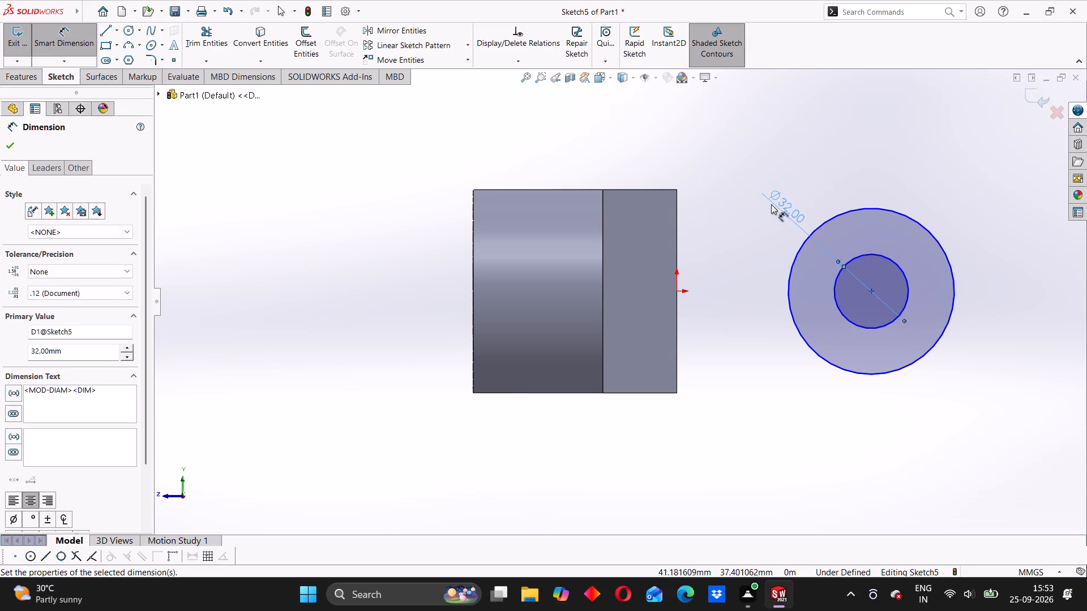
Dimension the outer circle's diameter to 76 mm.
click(823, 229)
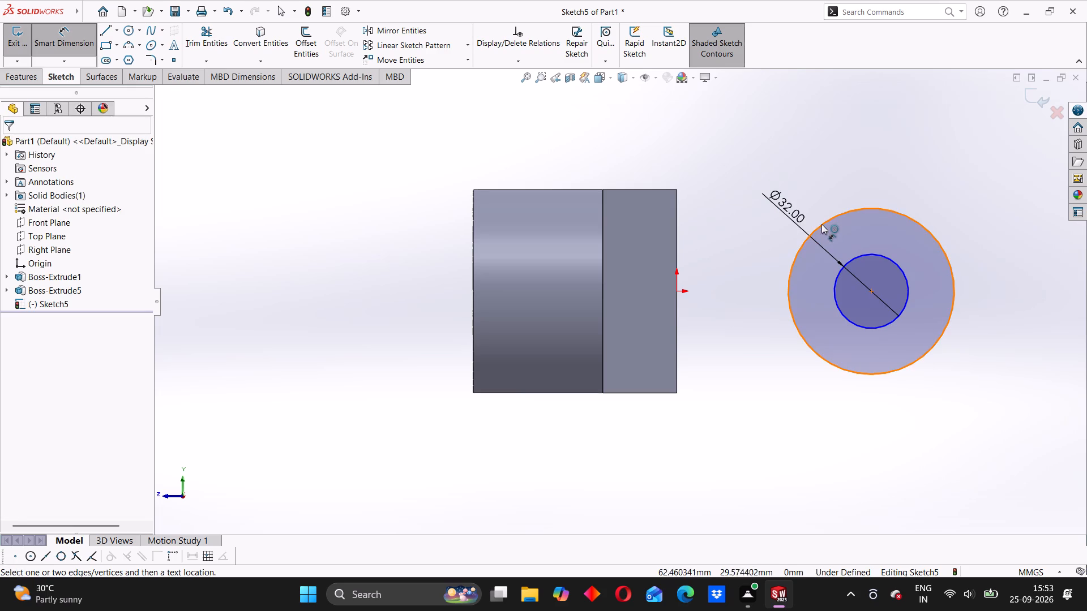
click(822, 224)
click(800, 182)
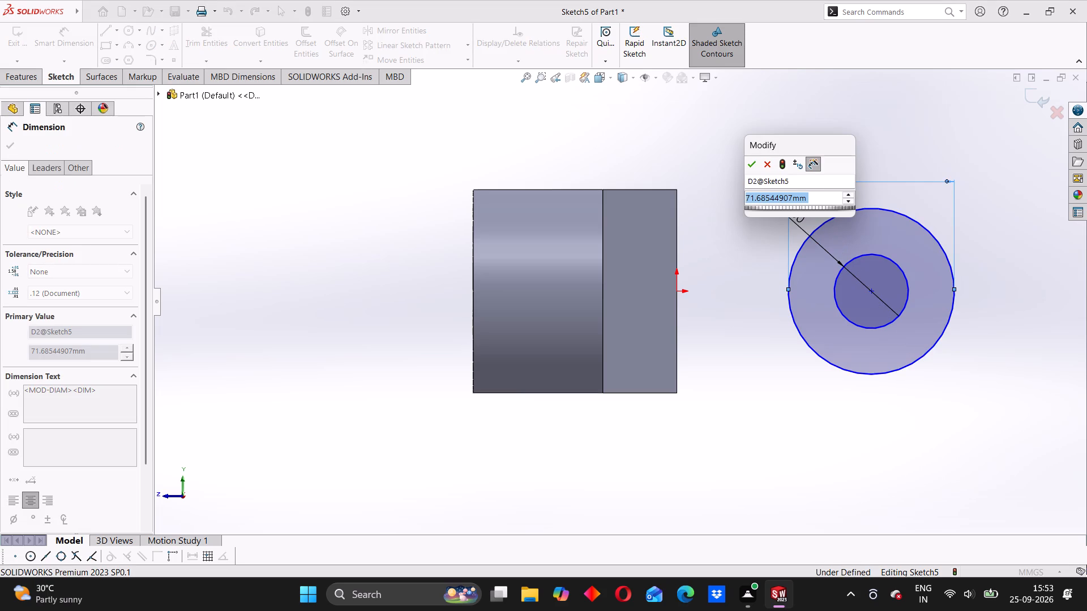
text(38)
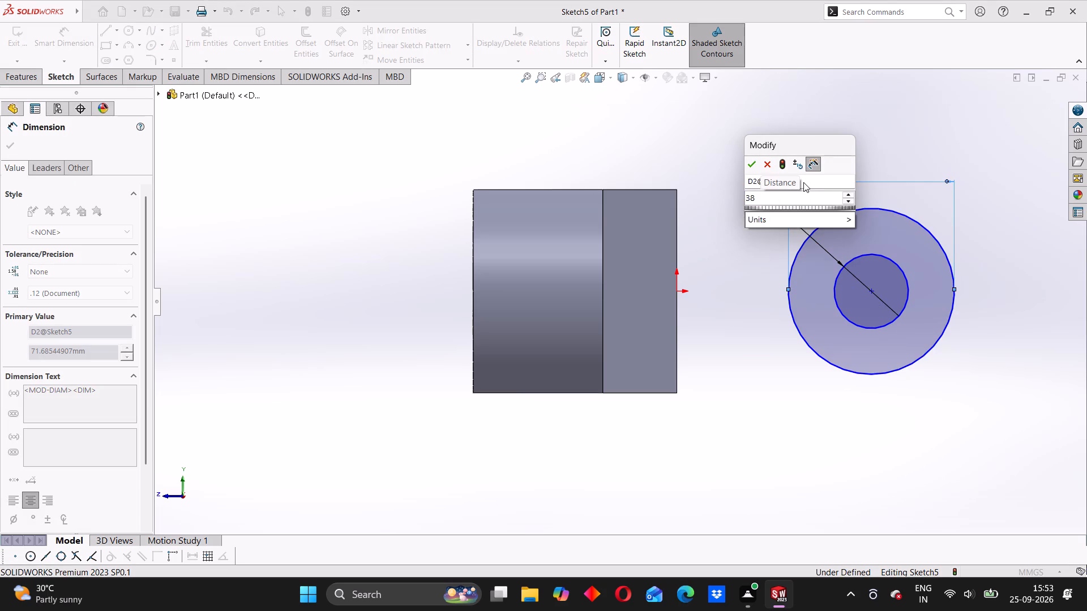
key(shift+asterisk)
key(2)
key(Return)
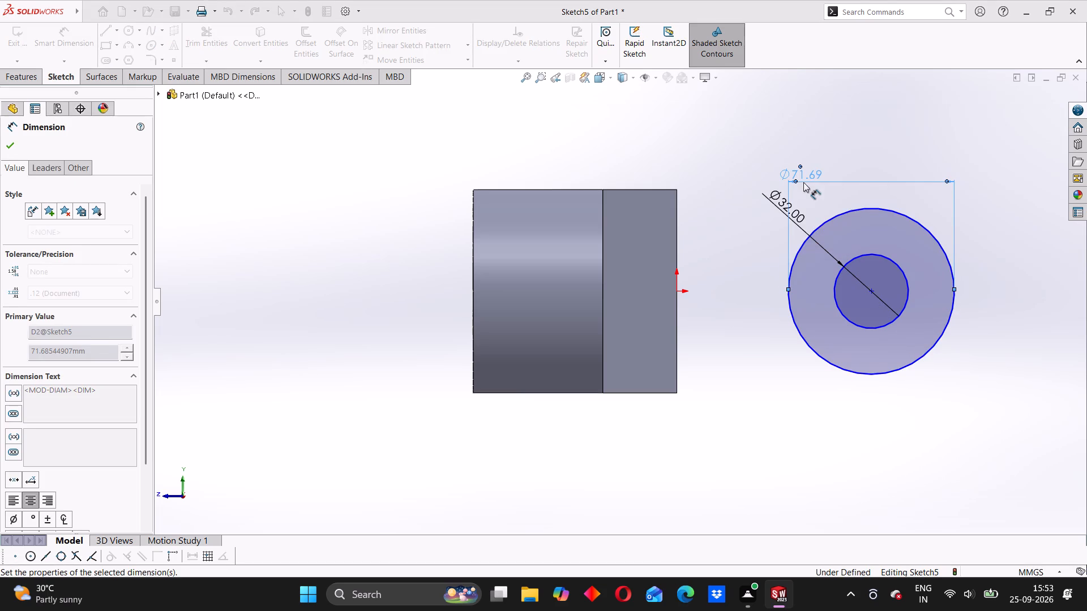
scroll(771, 393, up, 1)
click(793, 396)
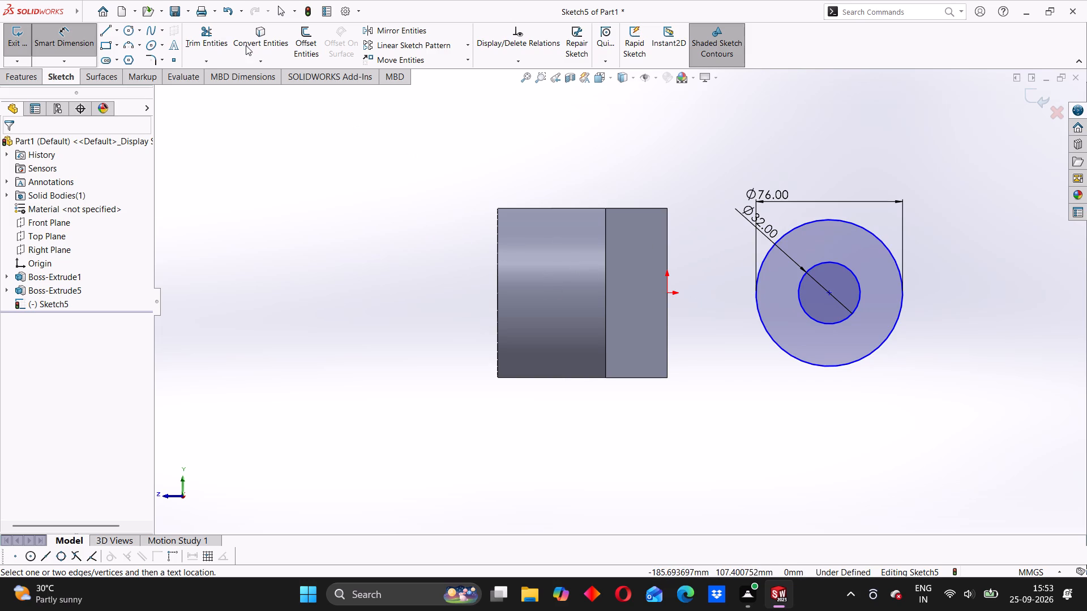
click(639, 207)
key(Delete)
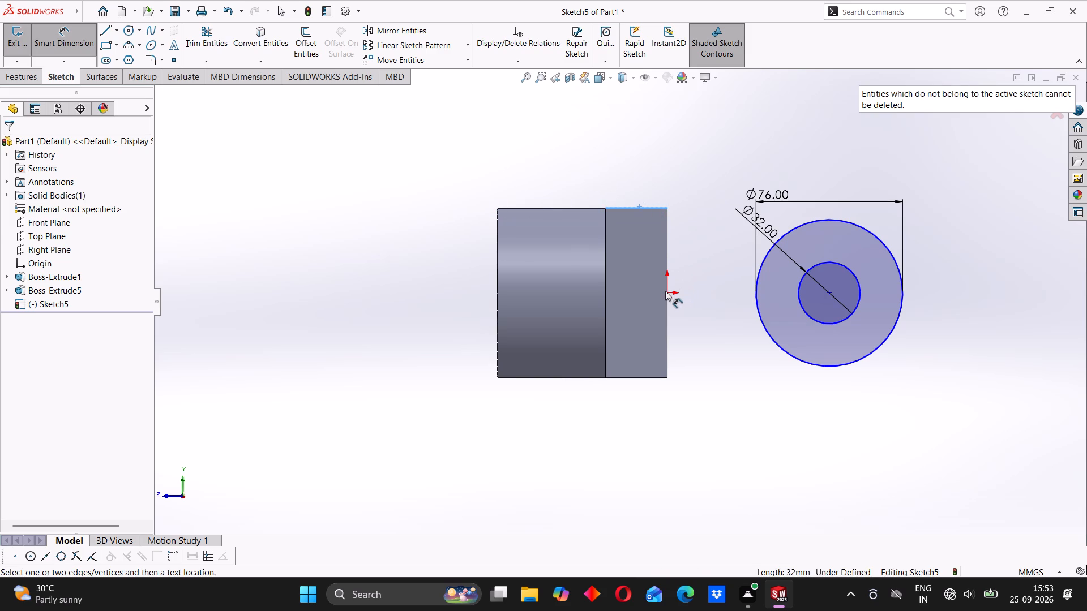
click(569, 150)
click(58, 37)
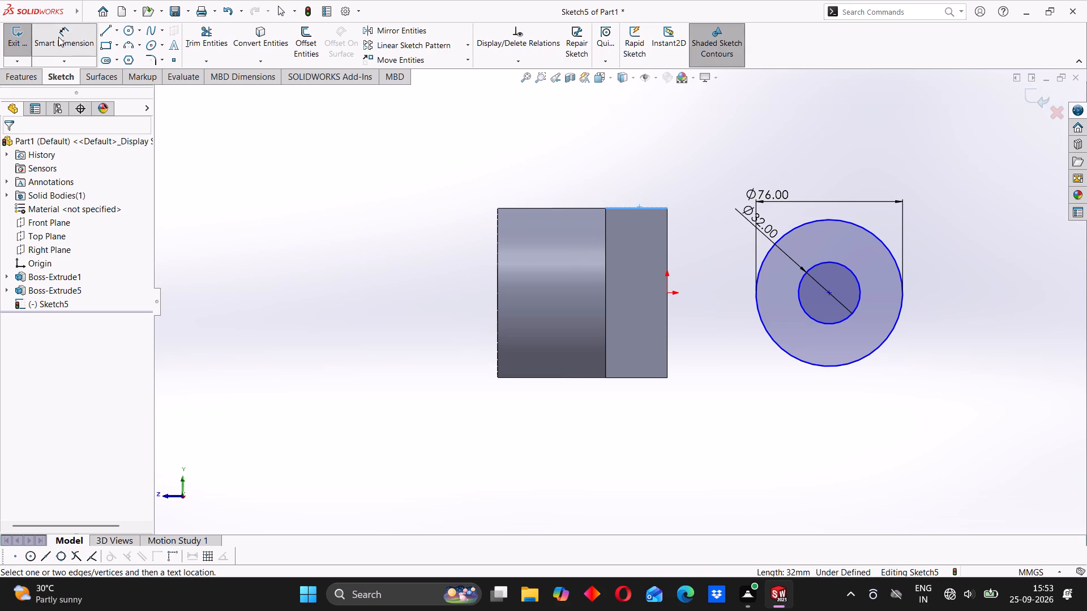
Dimension the horizontal distance from the origin to the circles' common centre to 42 mm.
click(66, 33)
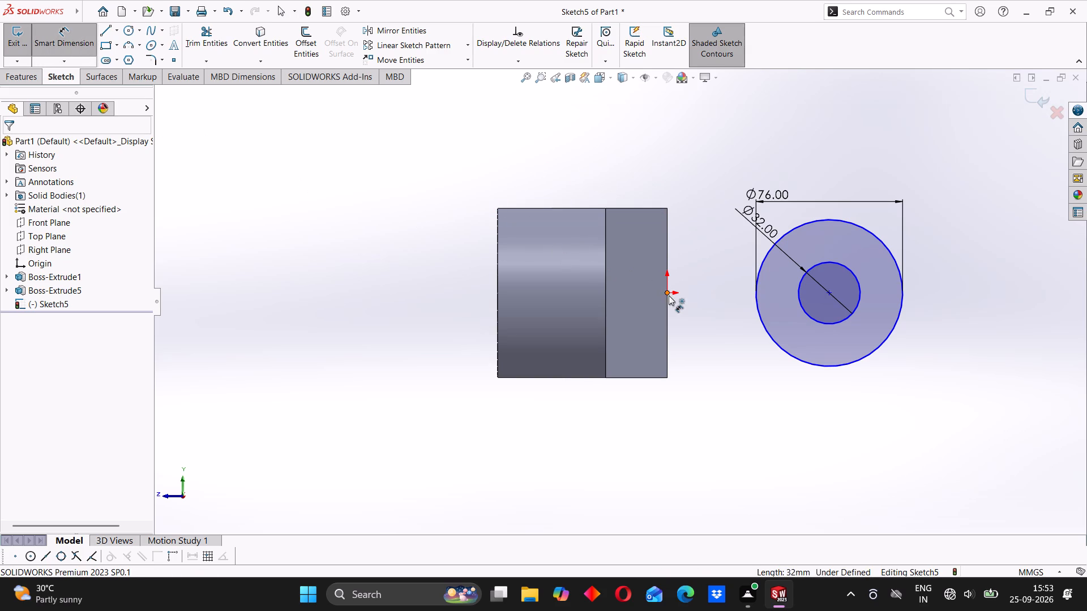
click(666, 293)
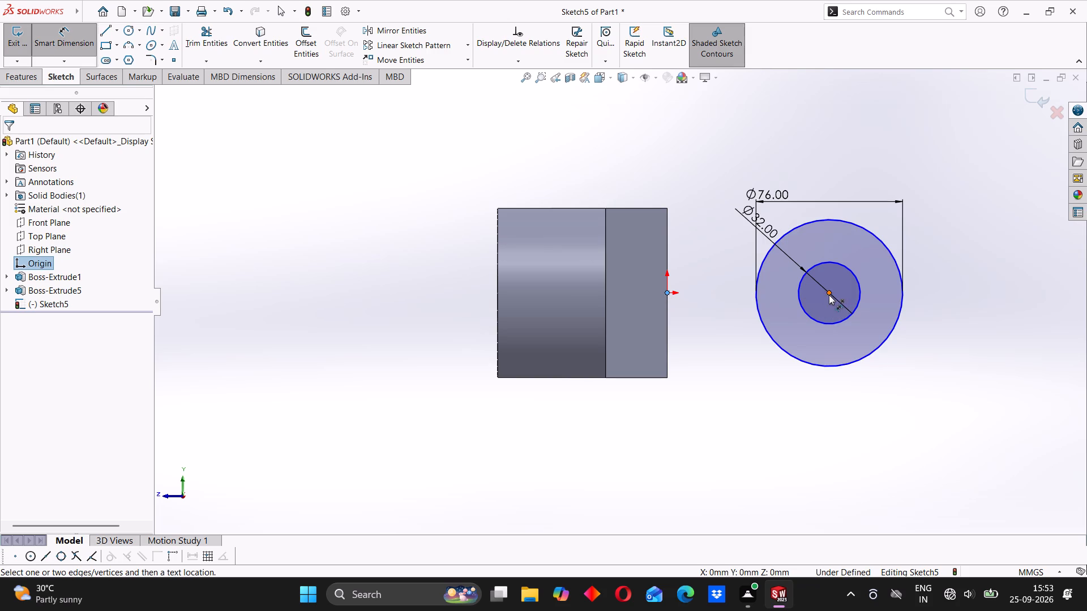
click(828, 291)
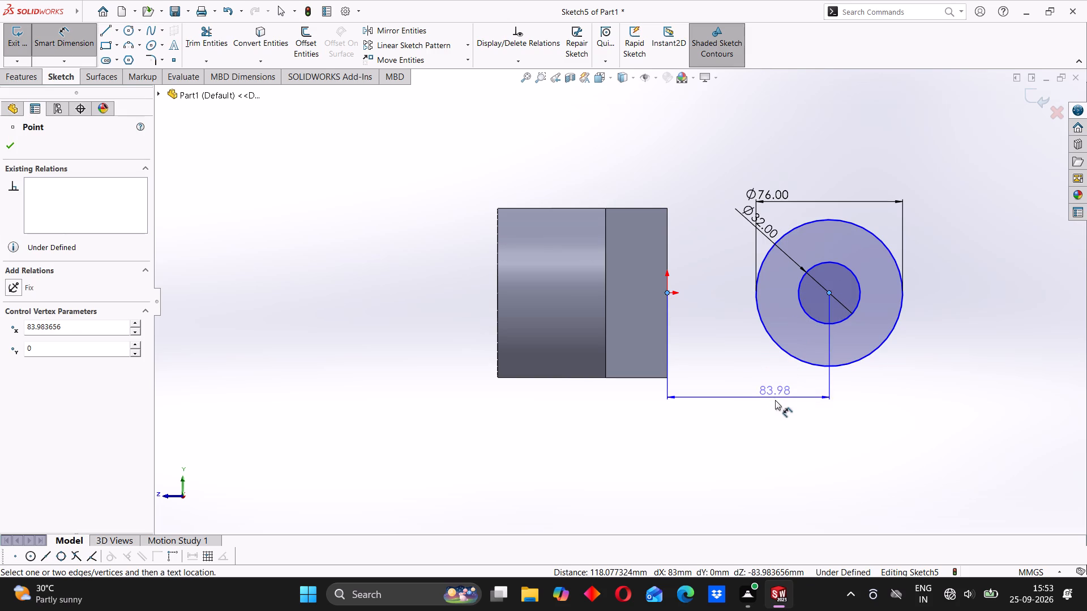
click(757, 412)
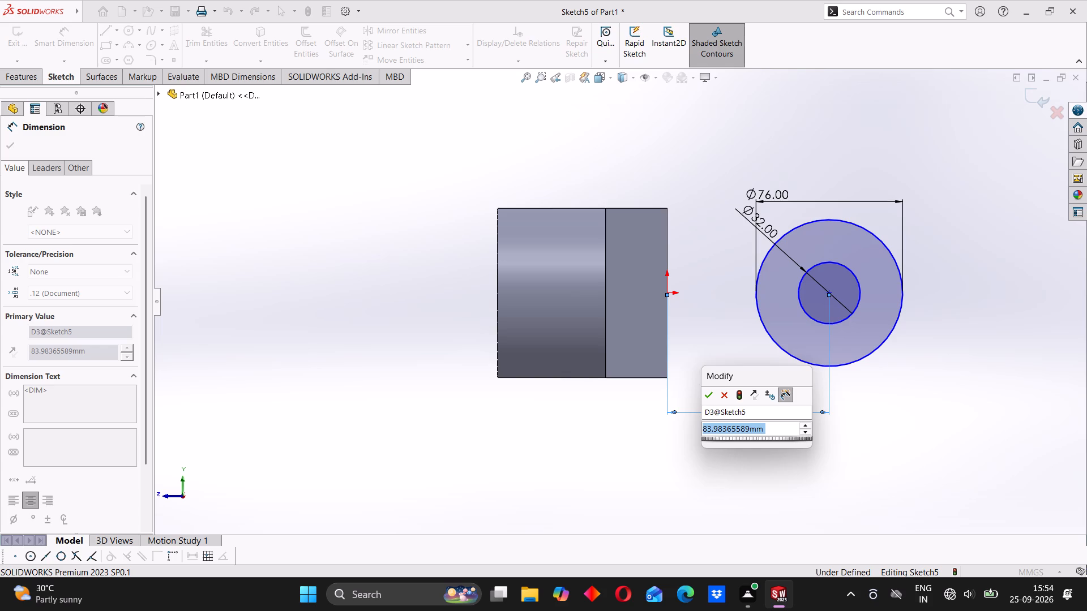
text(80-38)
key(Return)
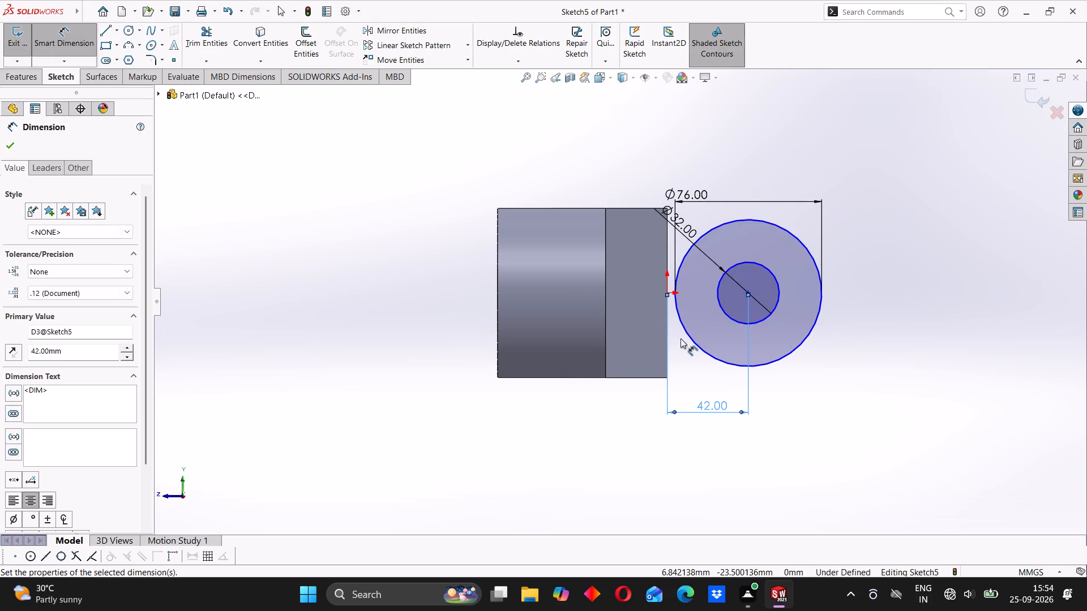
Draw a horizontal construction line 80 mm long from the origin through the circles' centre to the outer circle's far side.
scroll(692, 325, down, 1)
scroll(748, 410, up, 2)
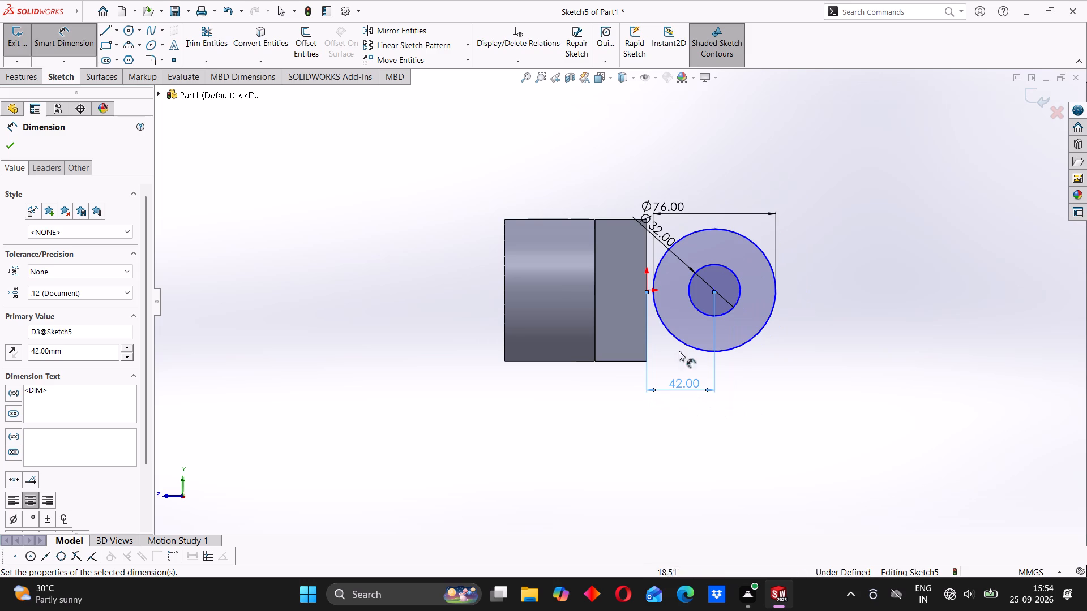
scroll(681, 336, down, 2)
click(791, 398)
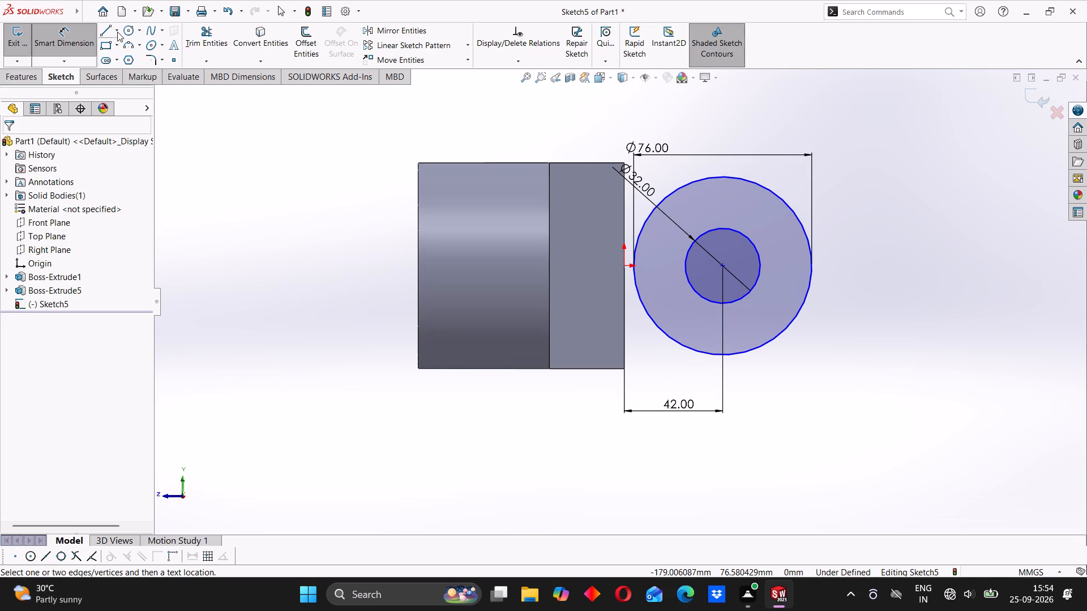
click(118, 31)
click(119, 59)
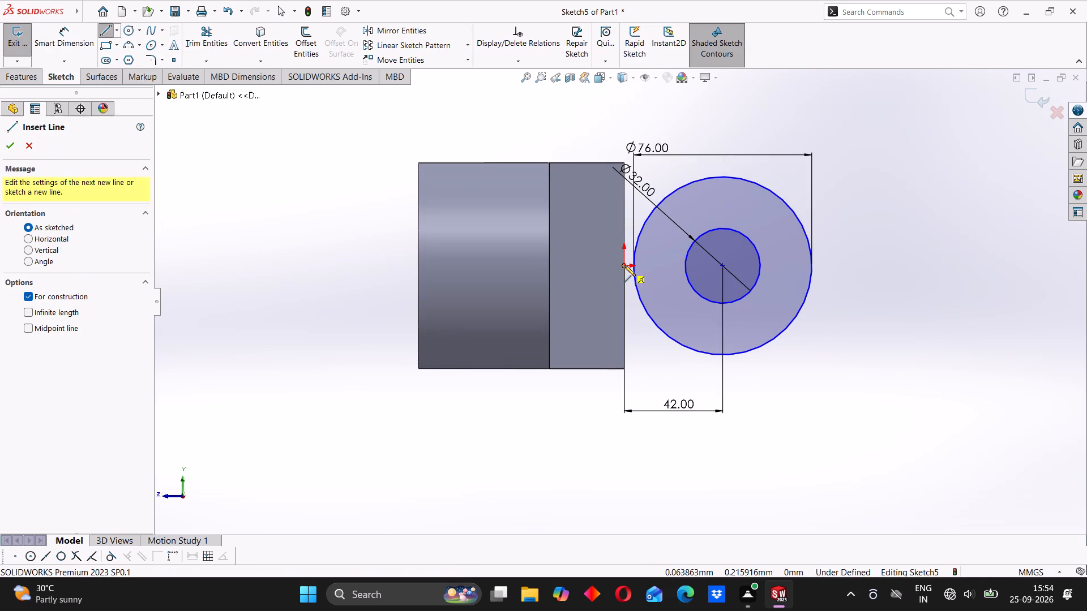
click(624, 265)
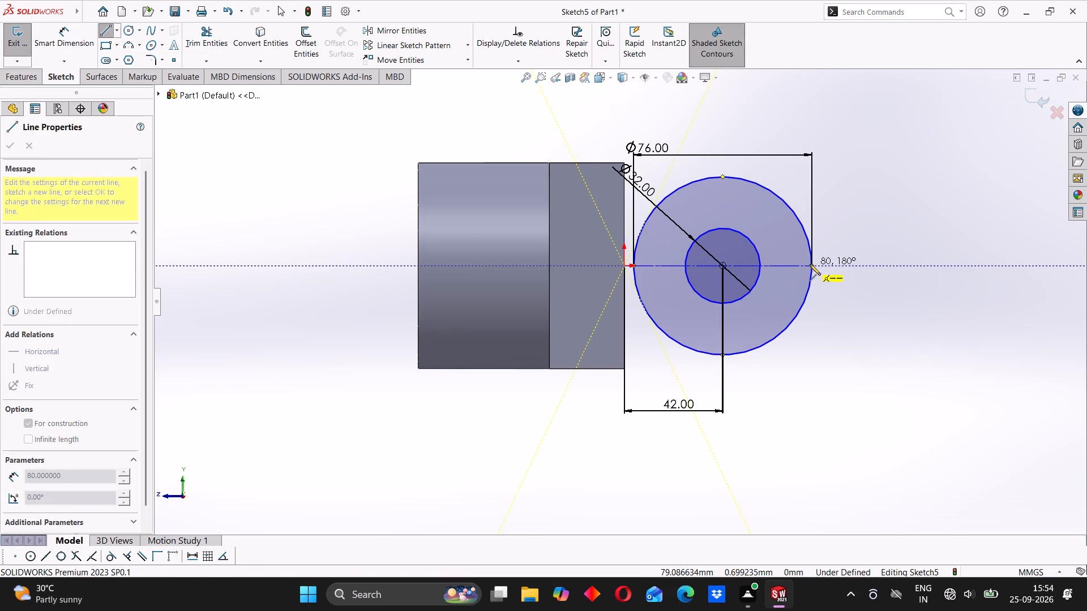
click(812, 264)
right_click(851, 185)
click(885, 199)
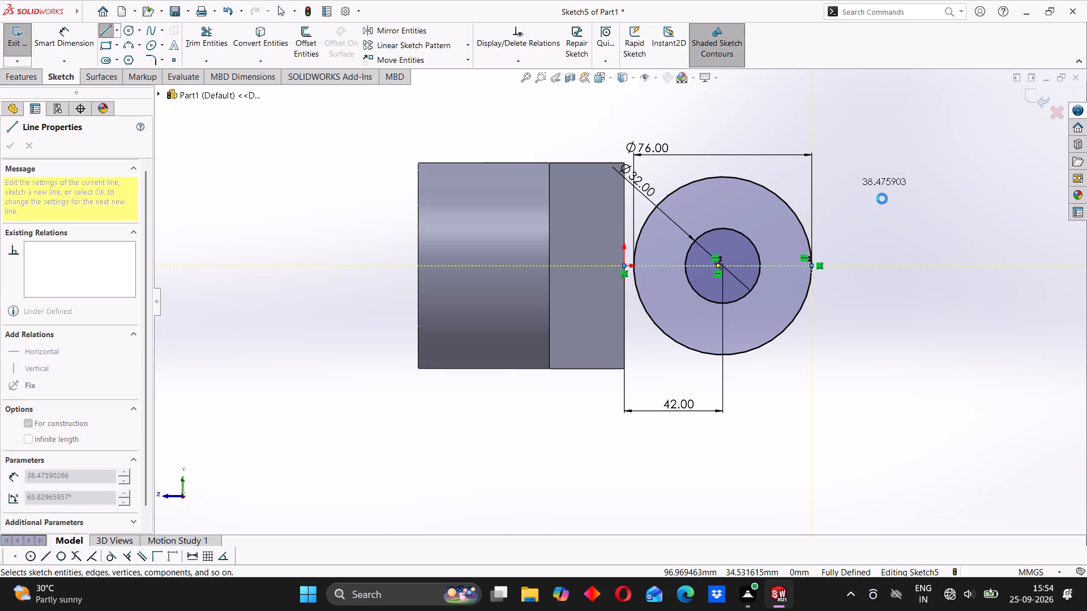
Draw a solid line about 42 mm long from the block's upper corner to the topmost point of the outer circle.
click(106, 32)
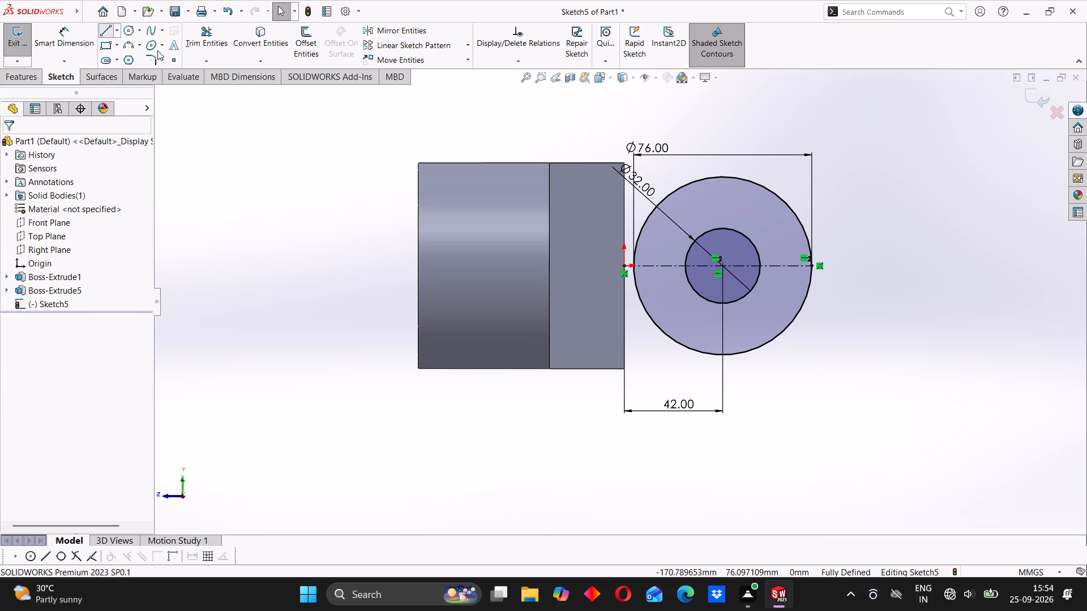
click(626, 163)
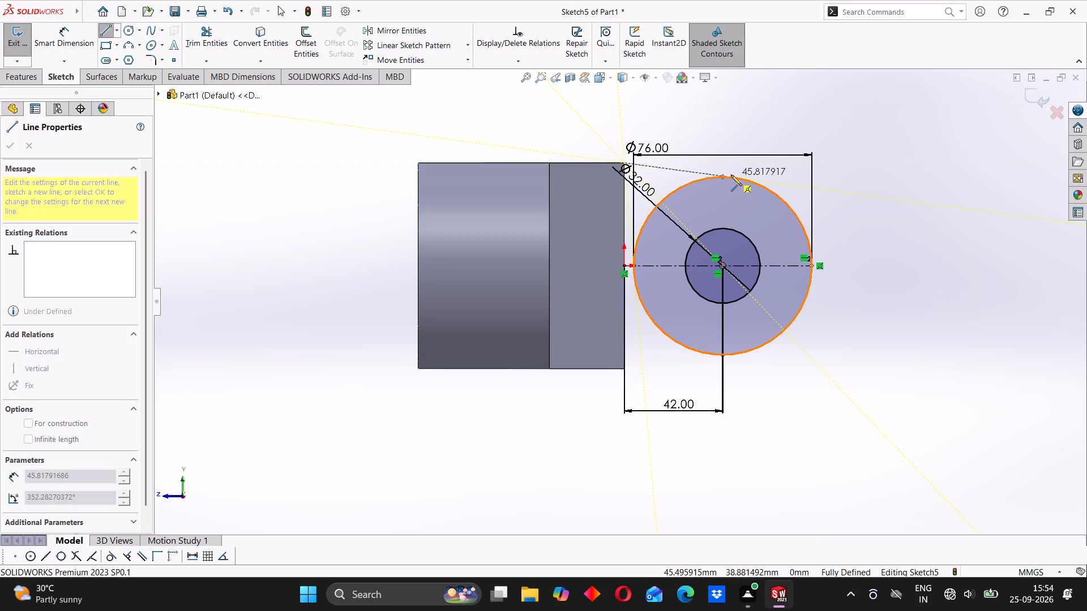
click(726, 176)
right_click(679, 115)
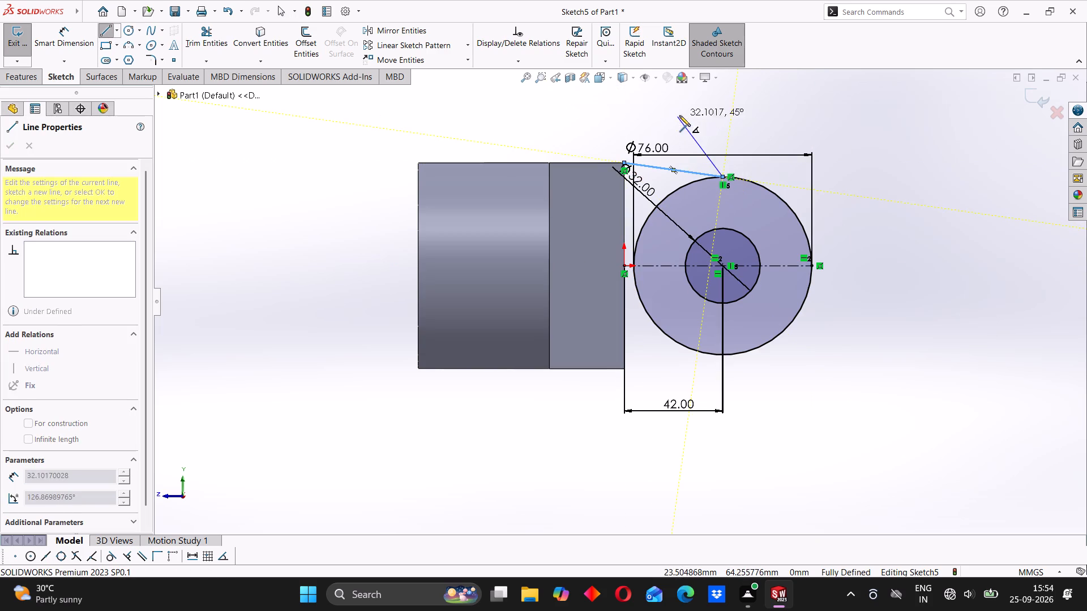
click(692, 120)
Draw a solid line from the block's lower corner to a point on the outer circle just past its bottom.
click(106, 29)
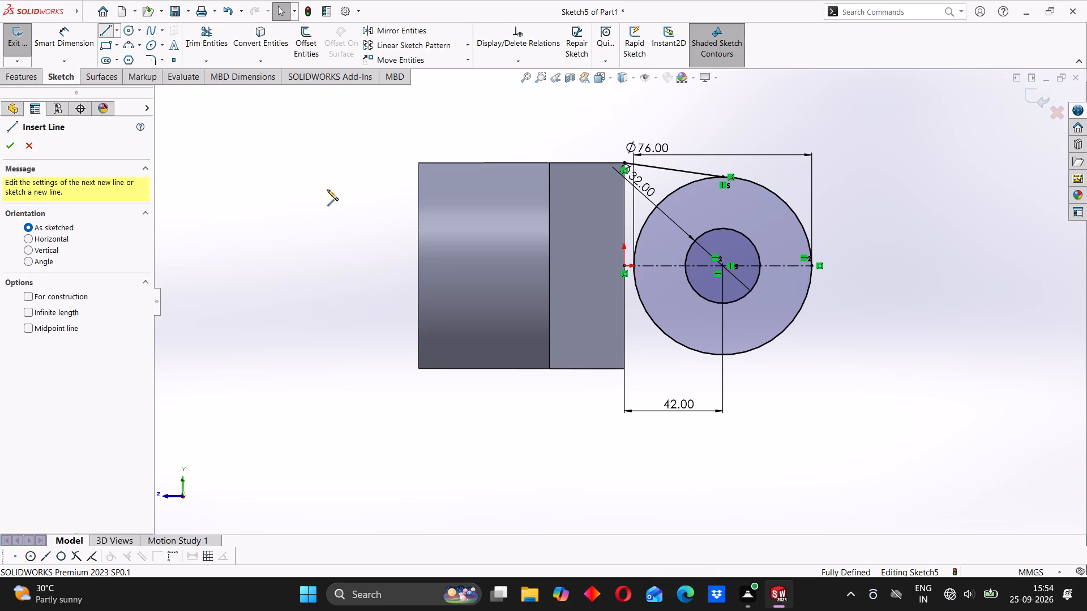
click(623, 368)
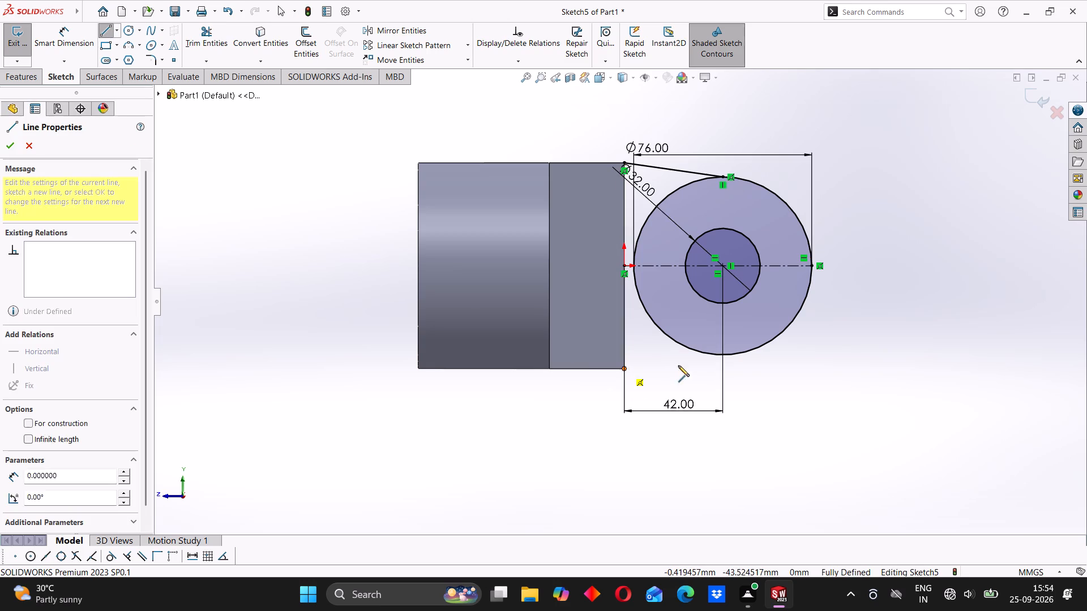
click(739, 355)
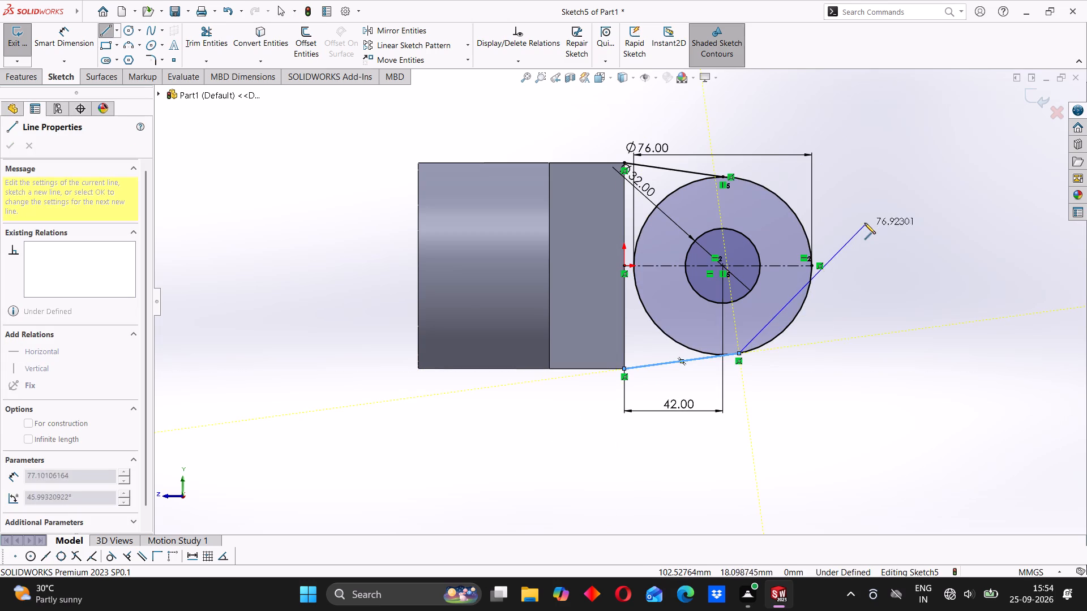
right_click(865, 222)
click(881, 233)
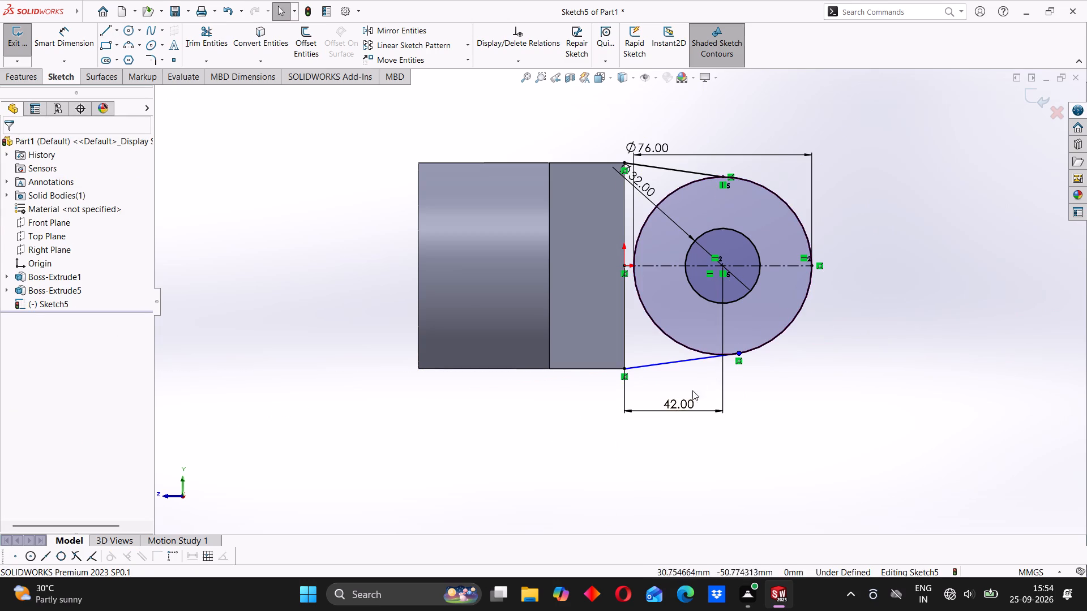
Add a tangent relation between the lower sloping line and the outer circle.
scroll(678, 379, down, 2)
scroll(678, 379, up, 1)
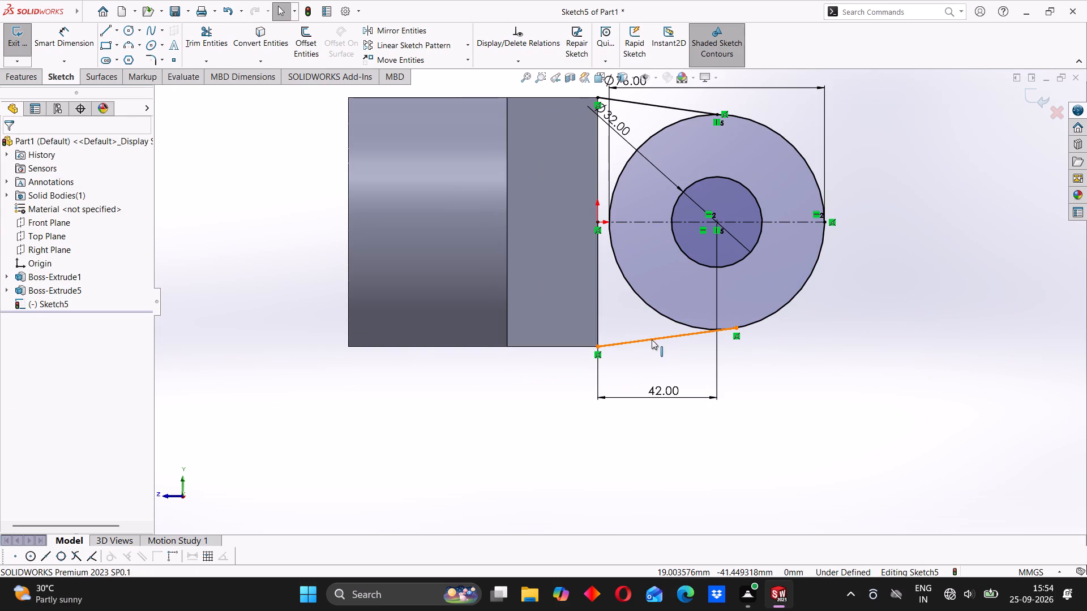
click(652, 339)
ctrl+click(751, 326)
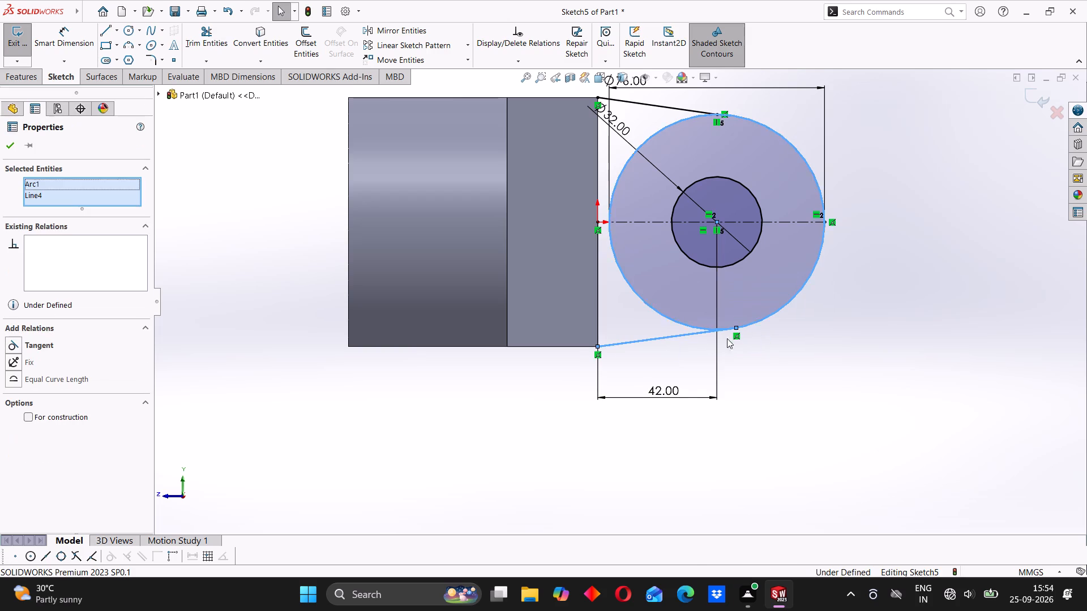
click(12, 342)
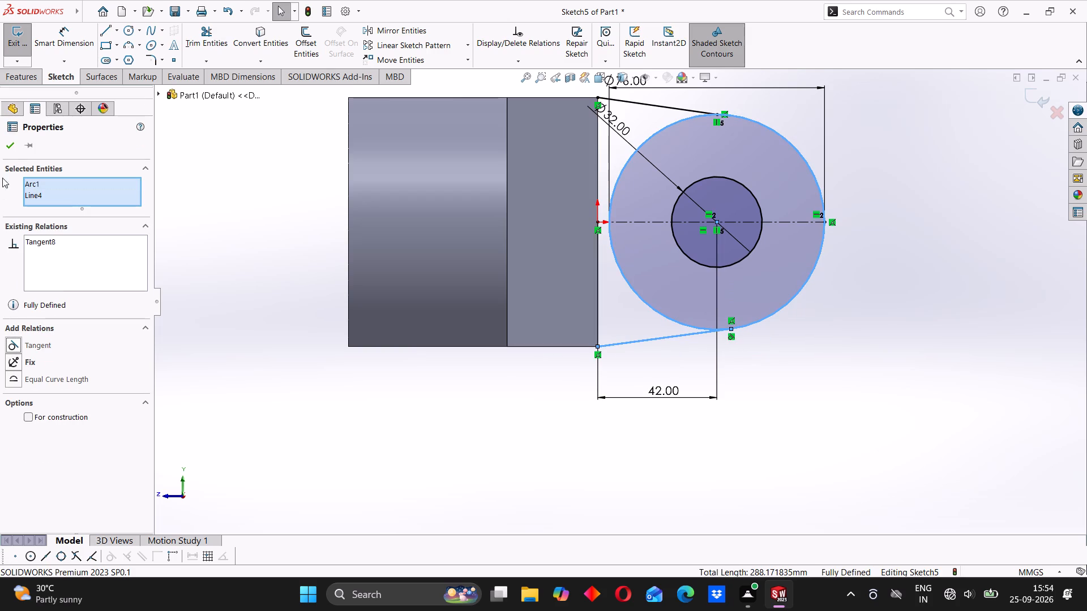
click(10, 140)
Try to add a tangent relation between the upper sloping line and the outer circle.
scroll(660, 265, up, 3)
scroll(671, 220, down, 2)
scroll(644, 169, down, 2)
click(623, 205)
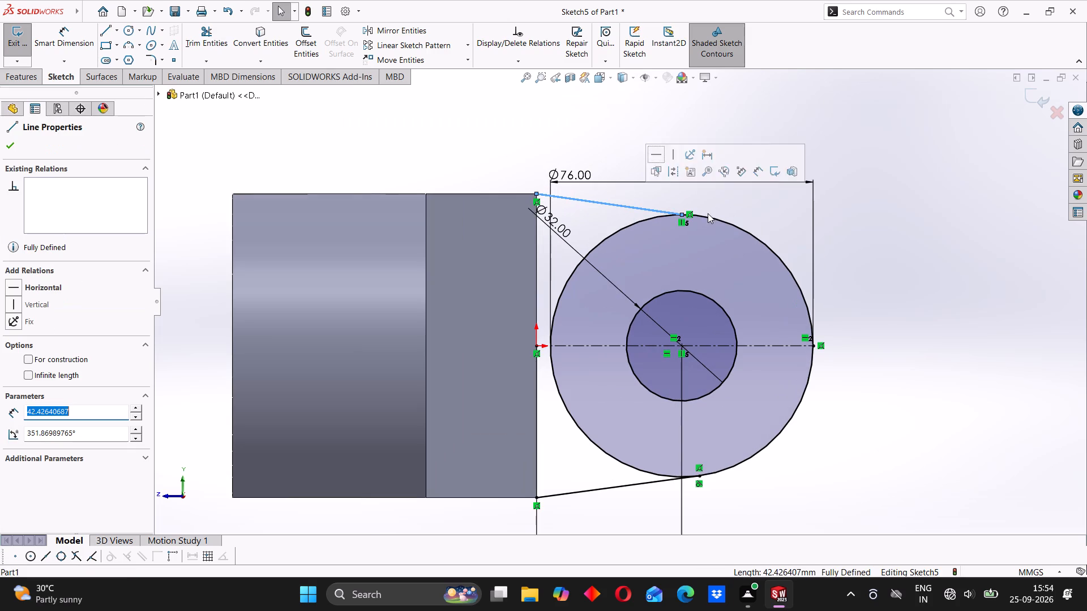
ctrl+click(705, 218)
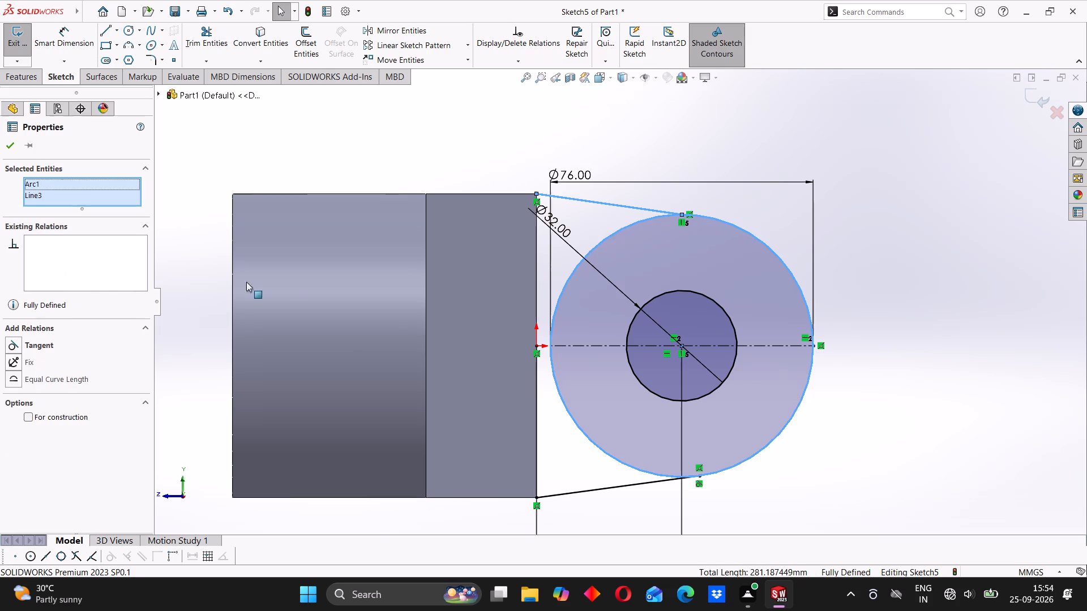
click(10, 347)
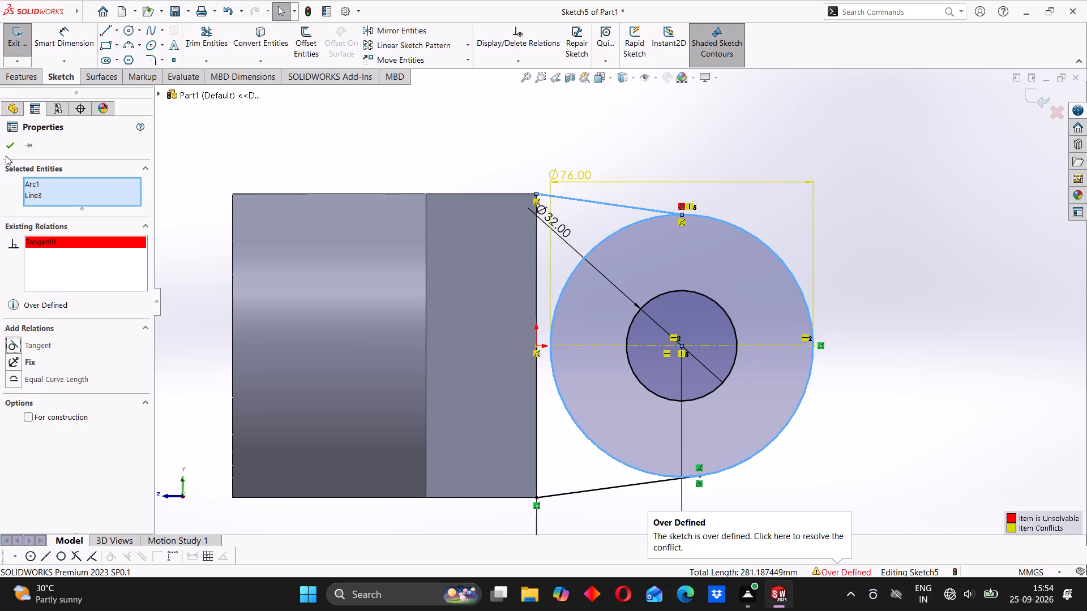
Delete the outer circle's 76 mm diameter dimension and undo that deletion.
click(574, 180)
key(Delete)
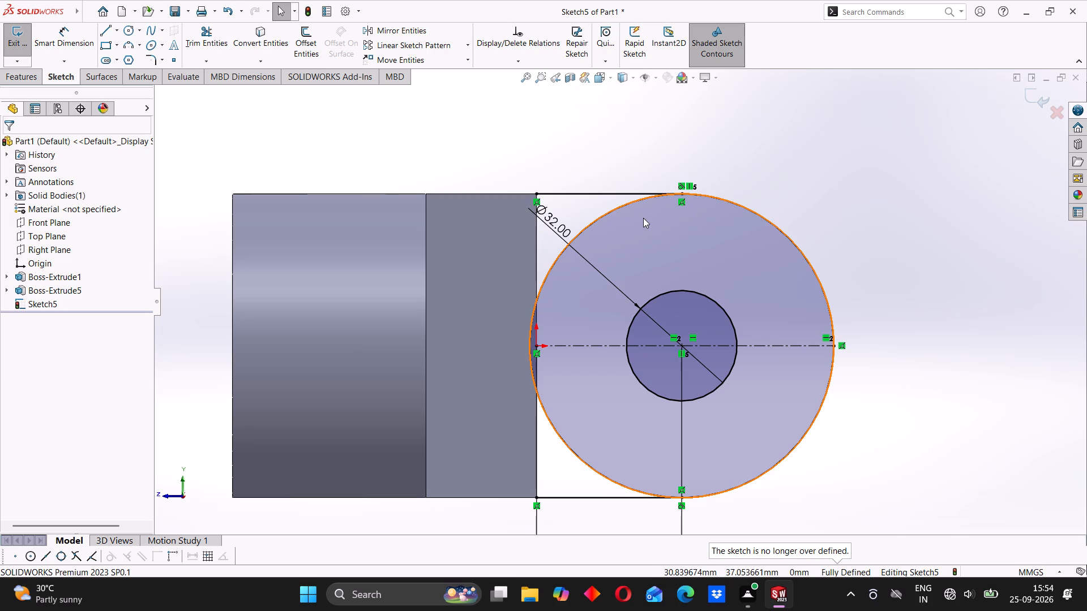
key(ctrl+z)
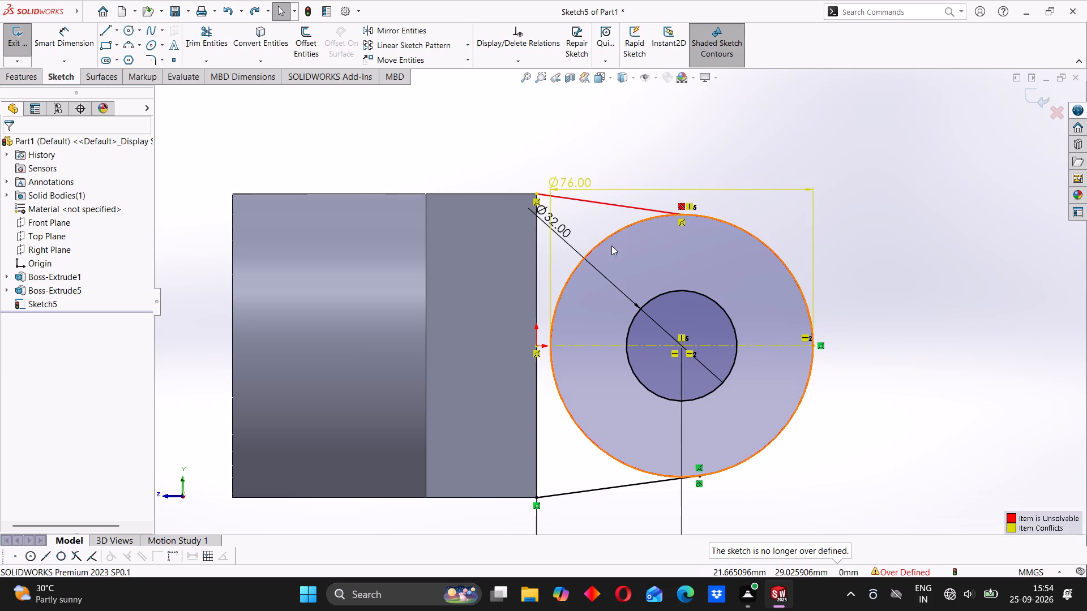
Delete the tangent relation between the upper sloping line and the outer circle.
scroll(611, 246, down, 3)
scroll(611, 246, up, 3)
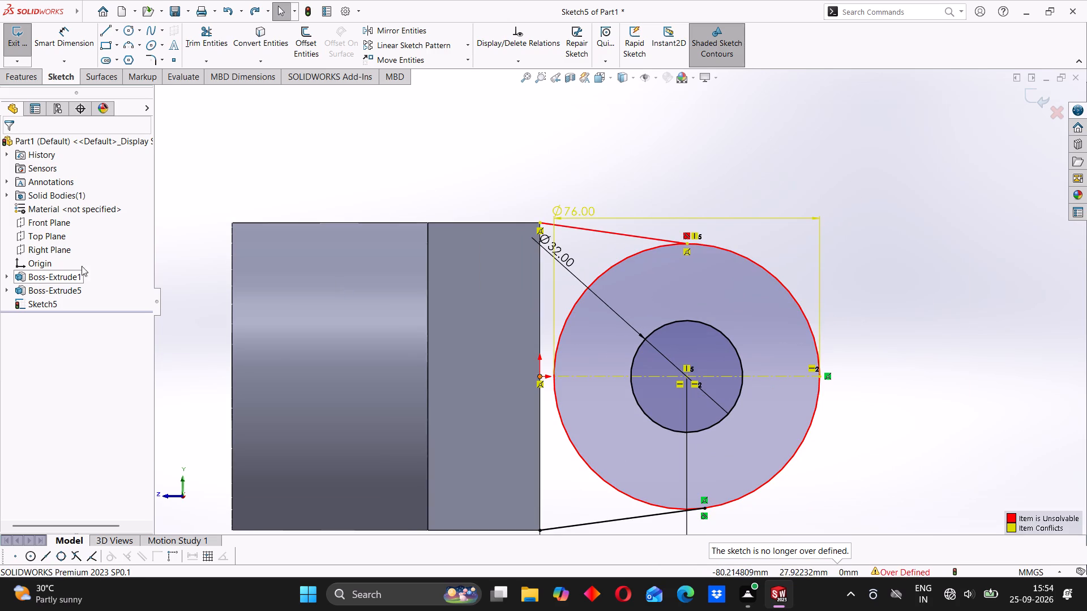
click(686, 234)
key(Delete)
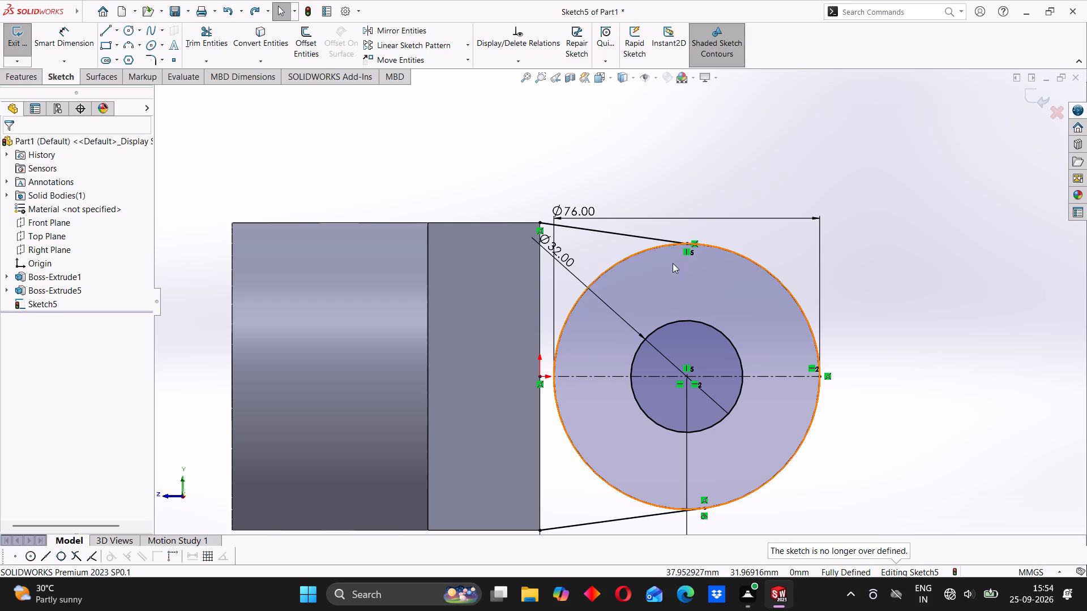
Examine closely where the upper and lower sloping lines meet the outer circle.
scroll(674, 256, down, 12)
scroll(627, 272, down, 8)
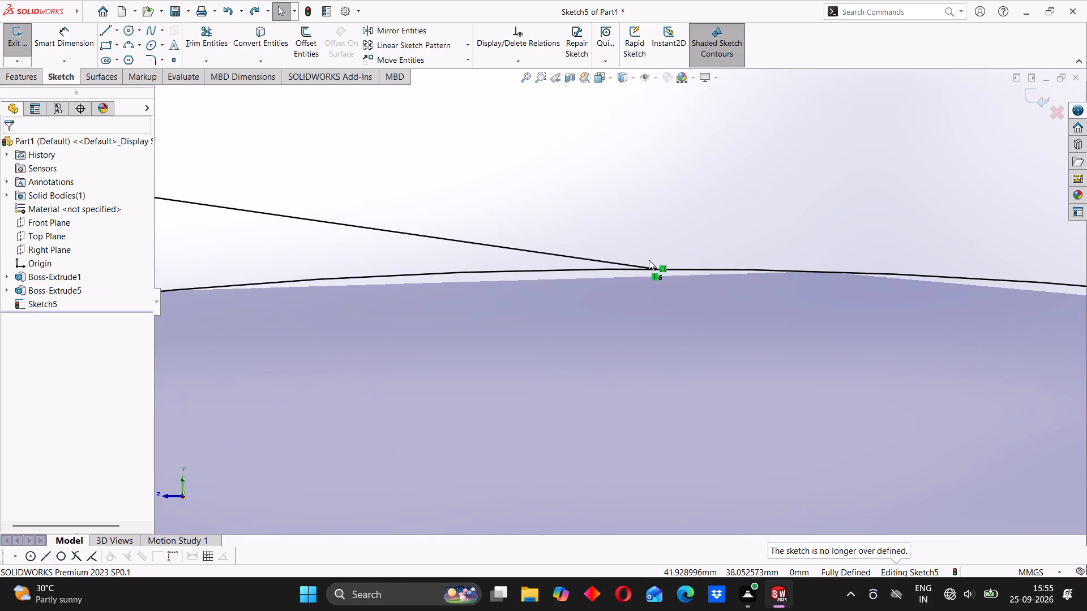
scroll(657, 271, up, 13)
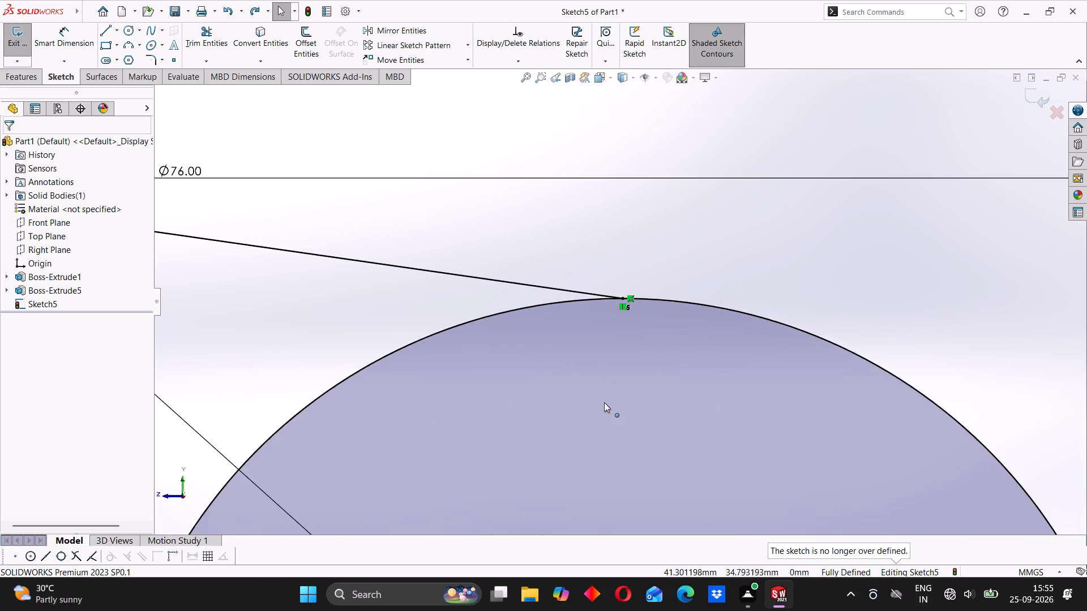
scroll(604, 402, up, 14)
scroll(611, 393, down, 7)
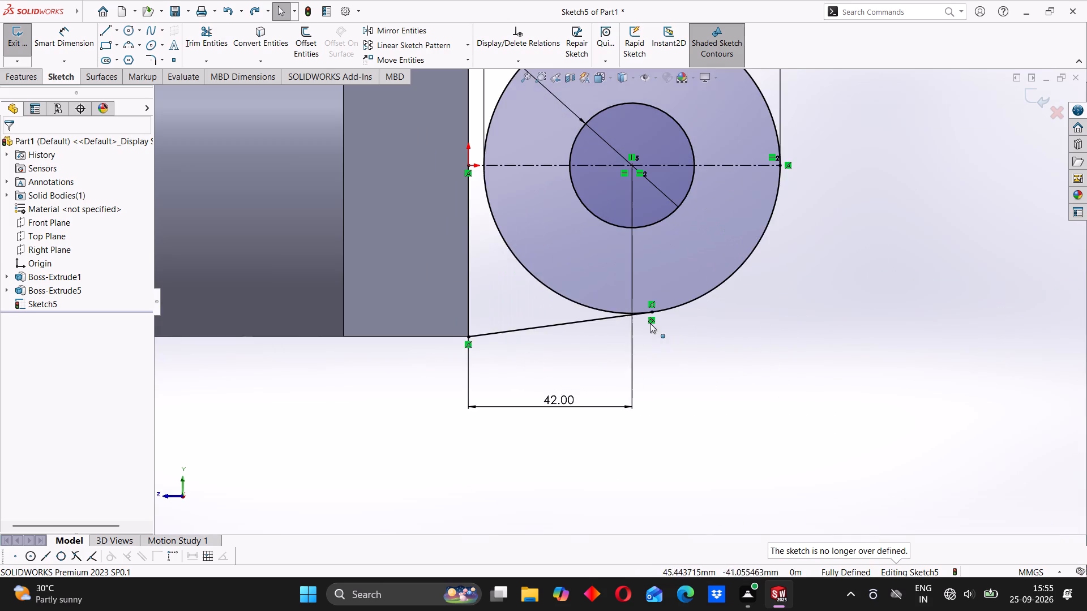
scroll(658, 316, down, 3)
scroll(641, 308, up, 4)
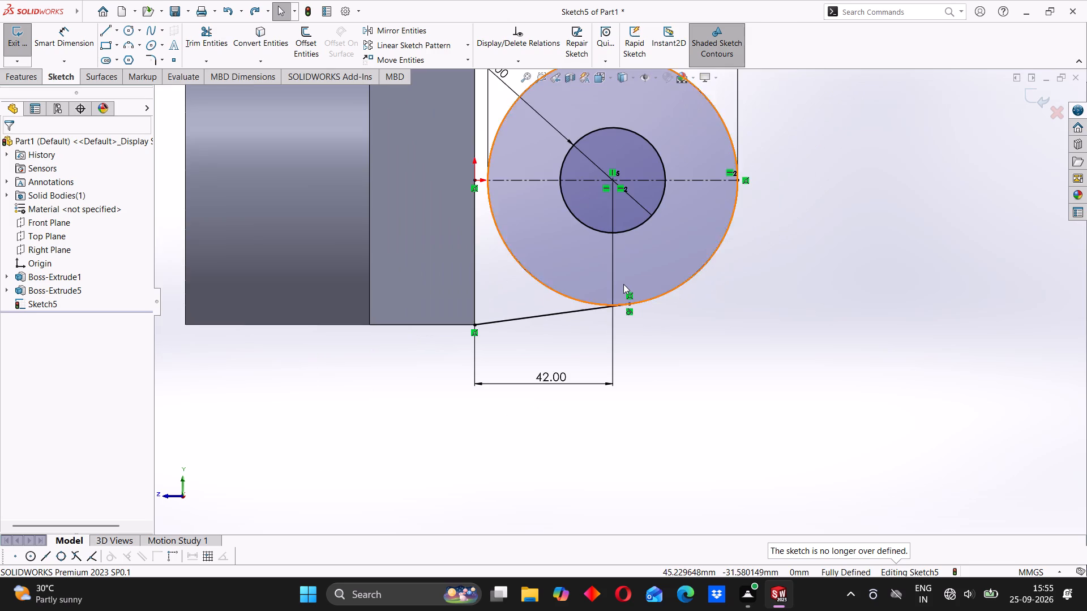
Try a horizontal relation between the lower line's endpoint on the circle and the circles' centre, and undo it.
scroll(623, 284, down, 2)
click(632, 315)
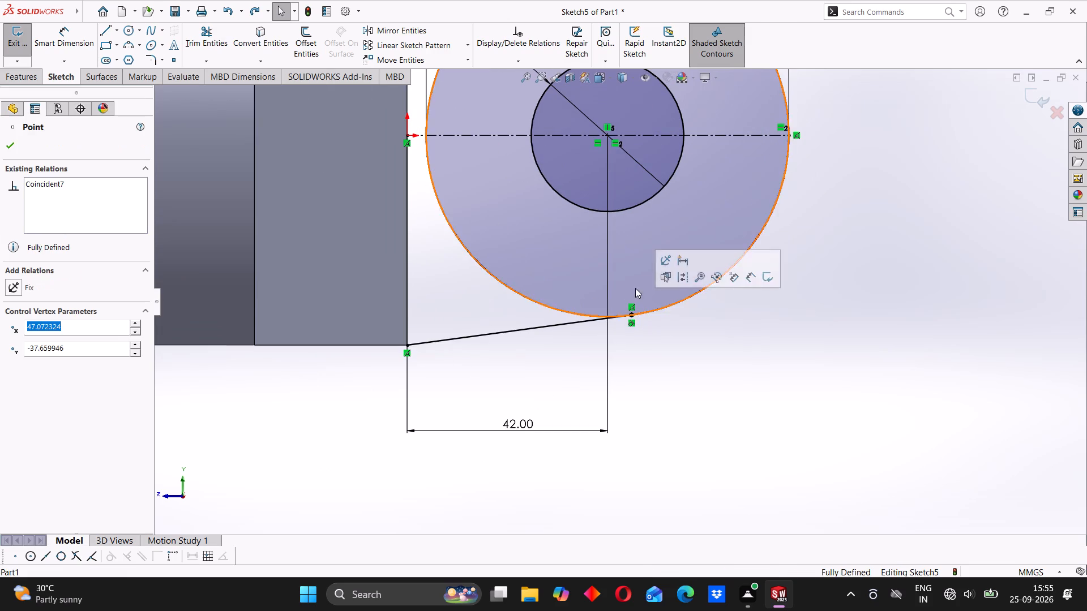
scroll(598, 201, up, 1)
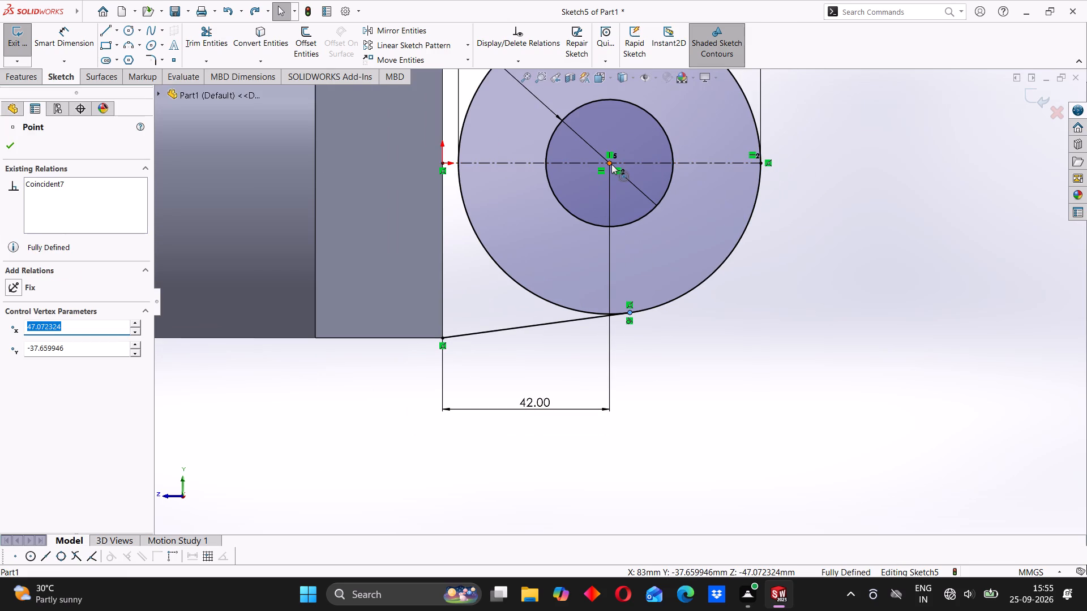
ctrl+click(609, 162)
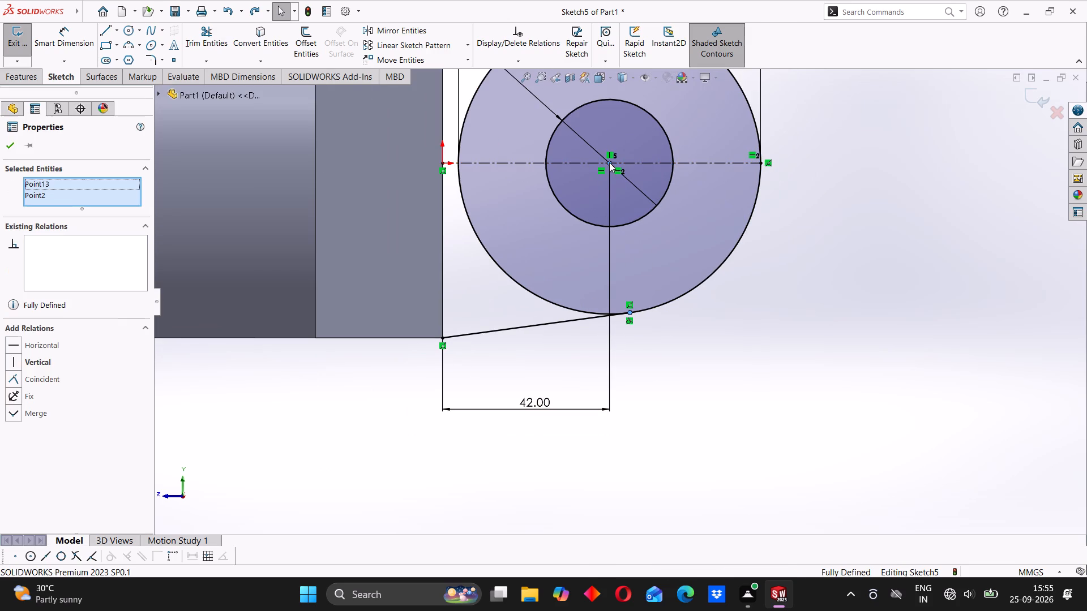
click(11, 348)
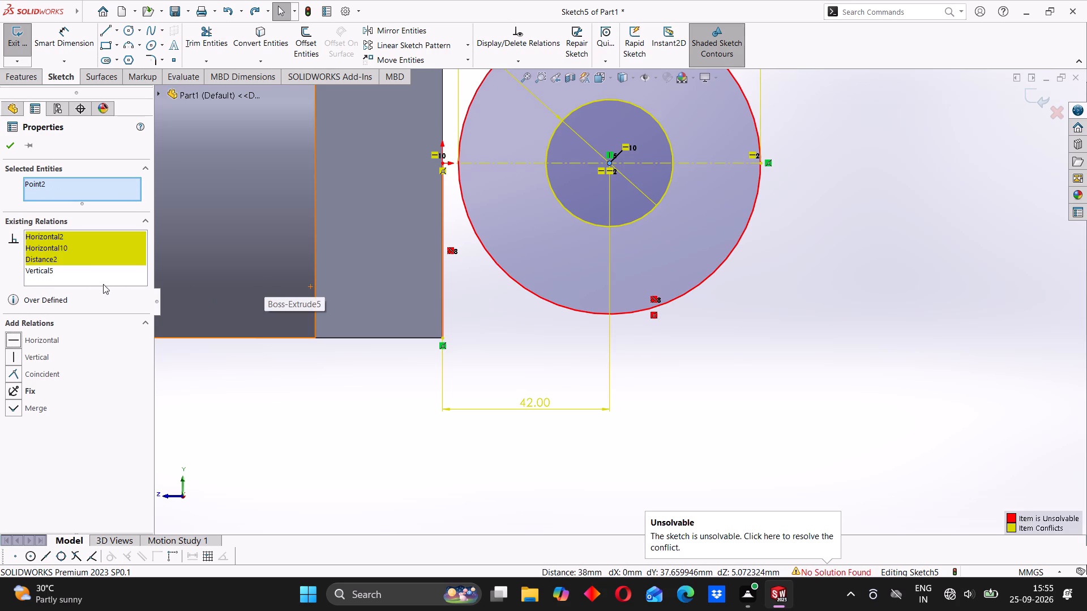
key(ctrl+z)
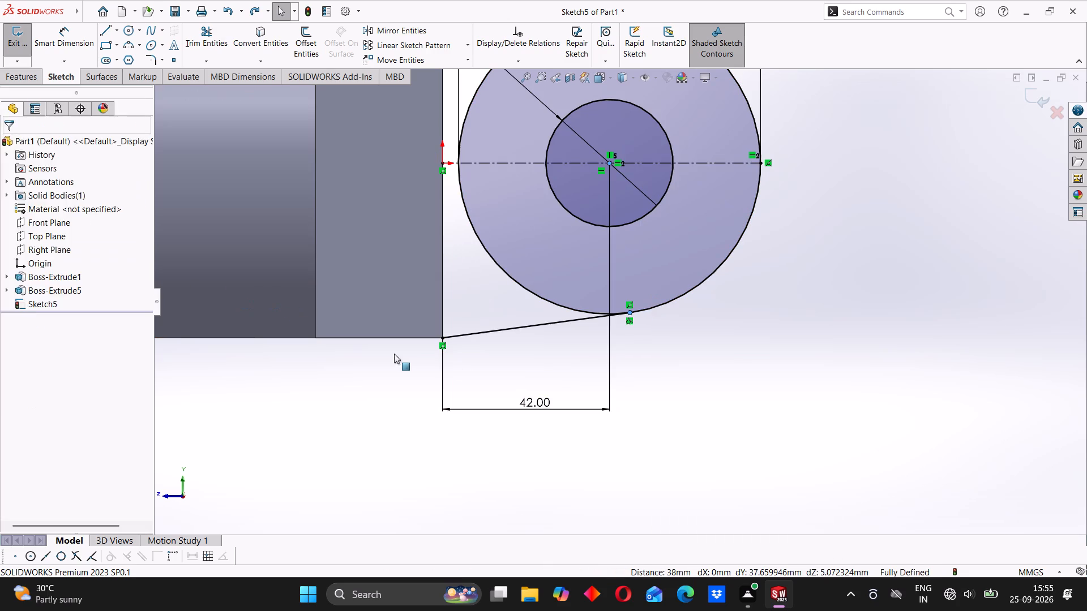
Draw an 88 mm vertical line along the block's end face, joining the starting points of the upper and lower sloping lines.
scroll(620, 314, down, 1)
scroll(645, 296, up, 2)
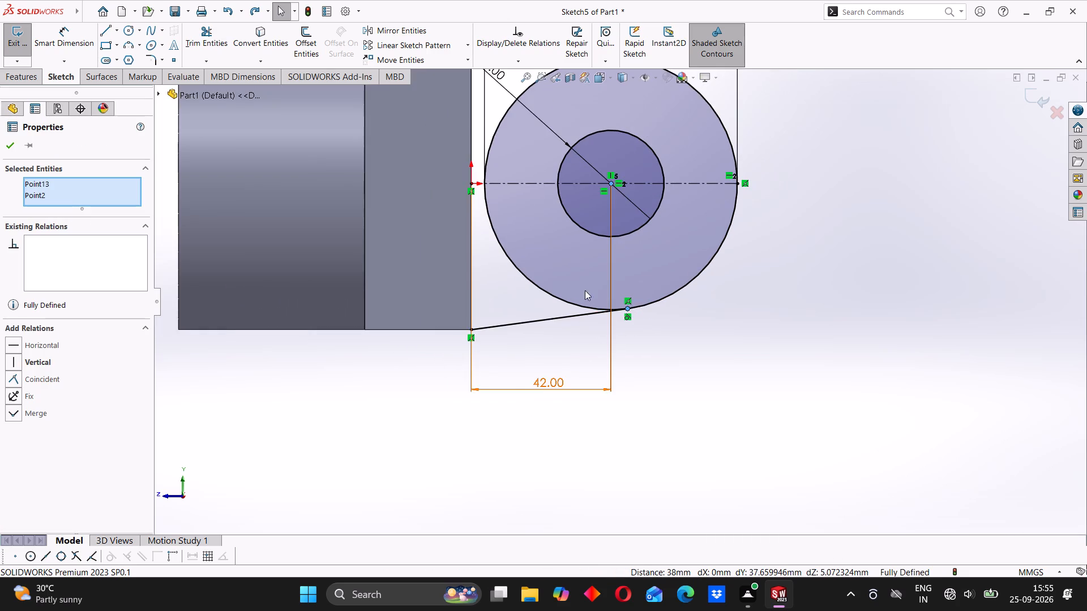
scroll(562, 290, up, 2)
scroll(524, 212, down, 1)
scroll(571, 190, down, 3)
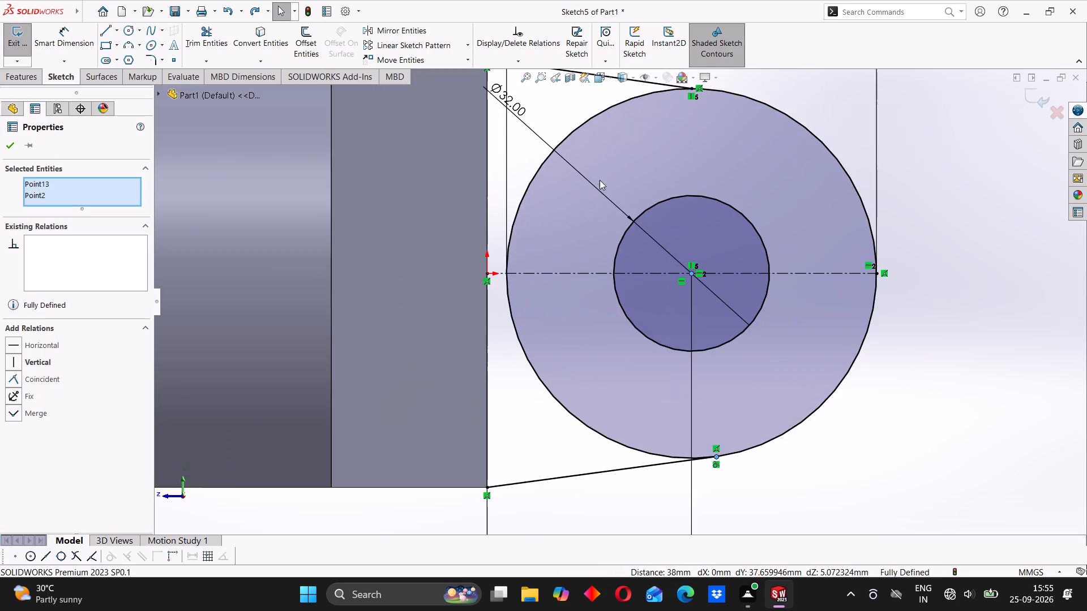
scroll(600, 179, up, 3)
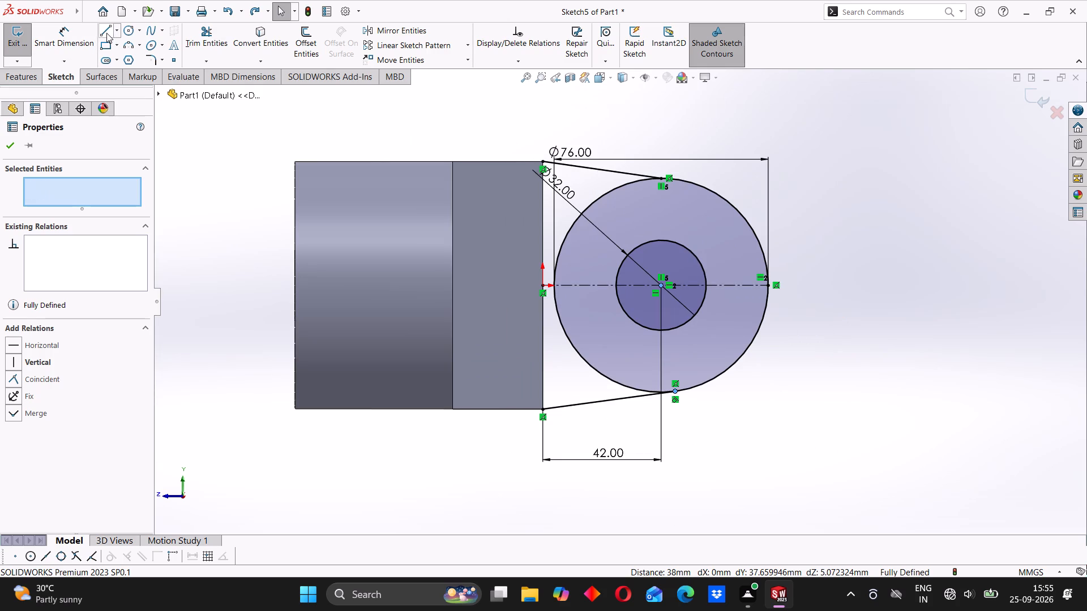
click(106, 33)
click(543, 164)
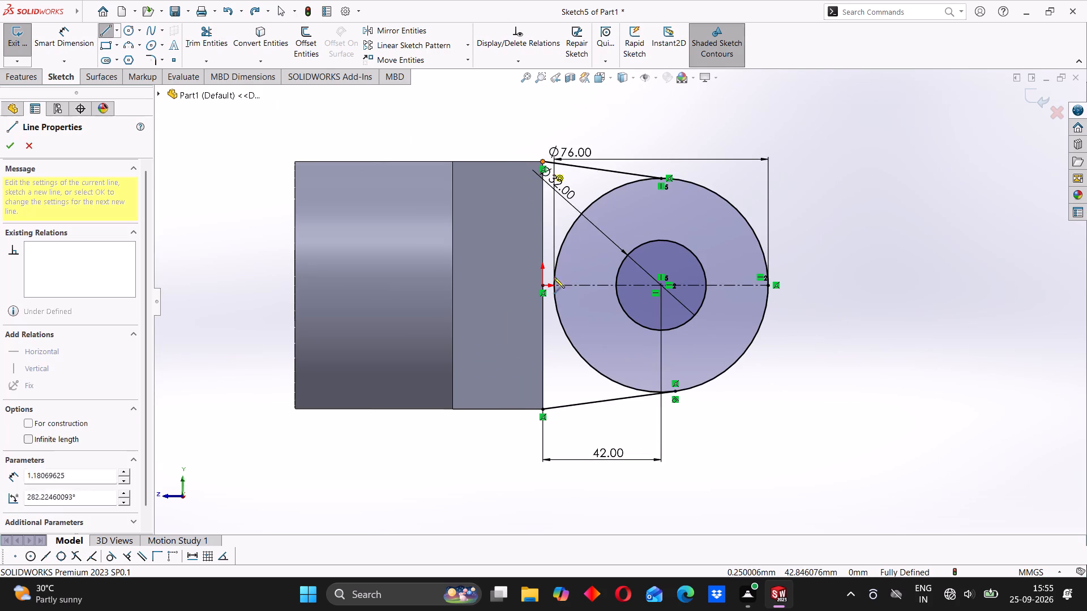
click(542, 409)
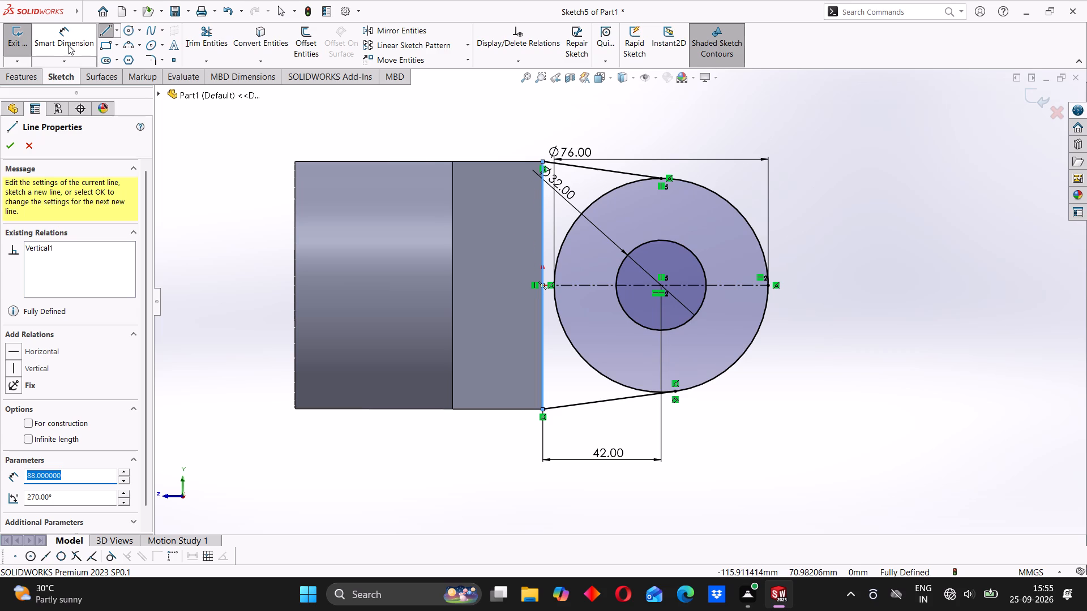
click(6, 142)
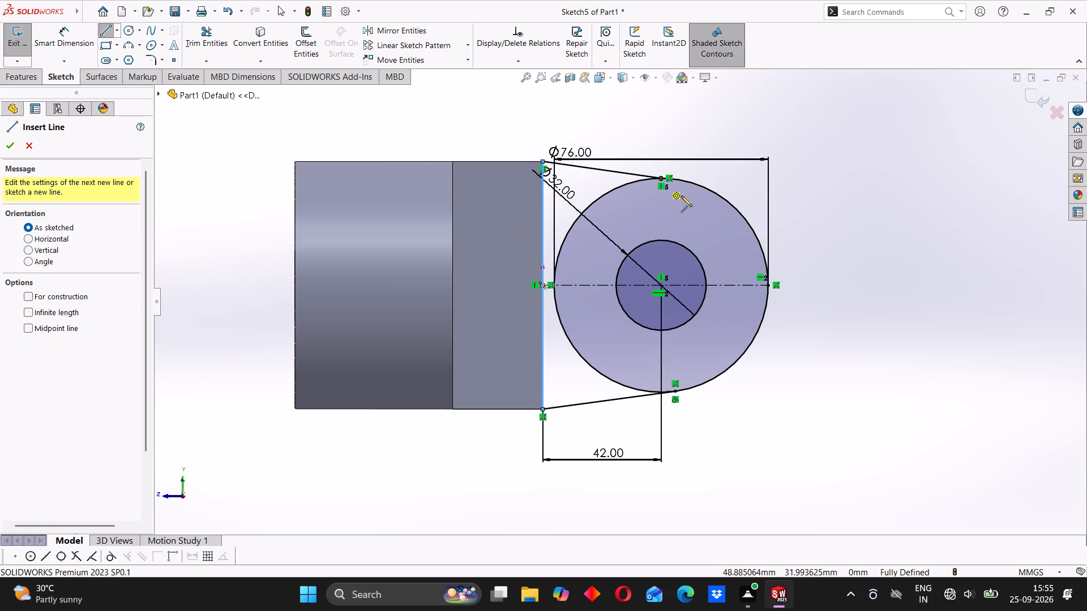
Trim away the part of the 76 mm circle facing the block, between the upper and lower sloping lines, and inspect the upper junction.
scroll(651, 173, down, 5)
scroll(640, 265, up, 2)
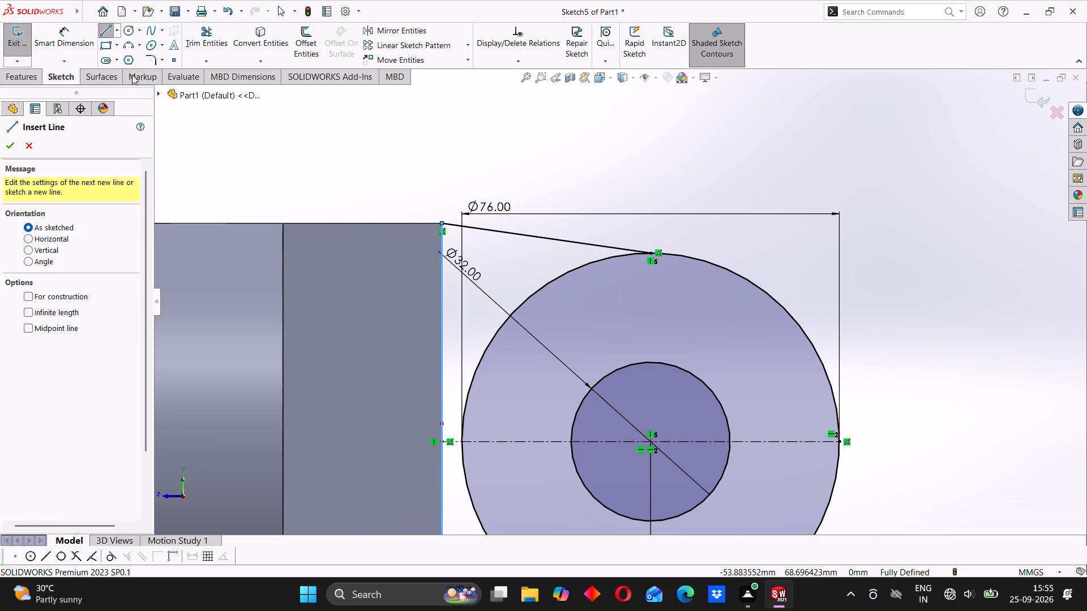
drag(198, 40, 205, 49)
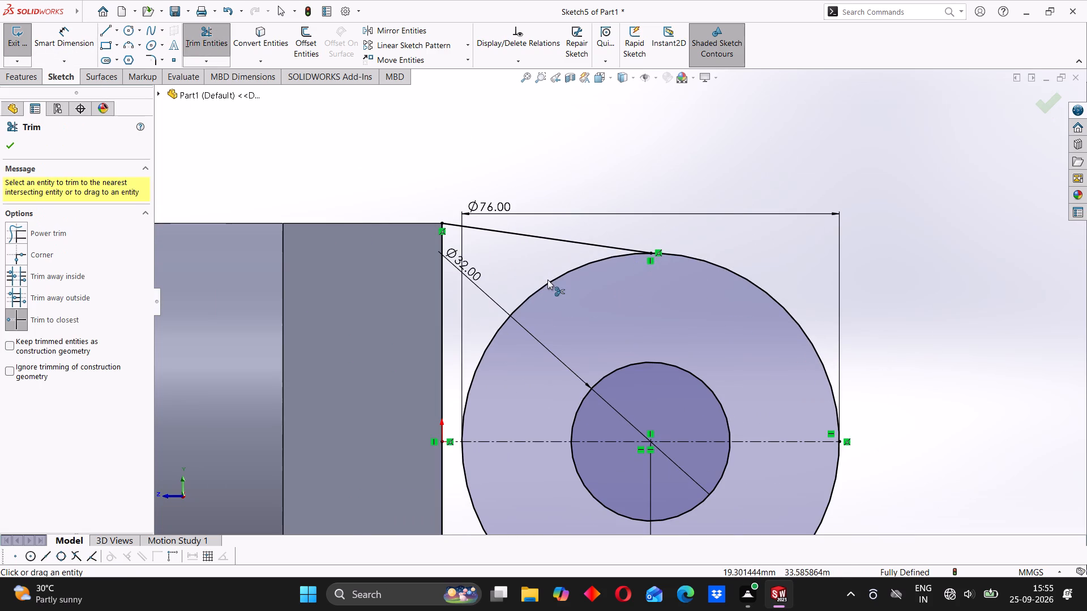
click(550, 283)
scroll(560, 315, up, 3)
click(541, 433)
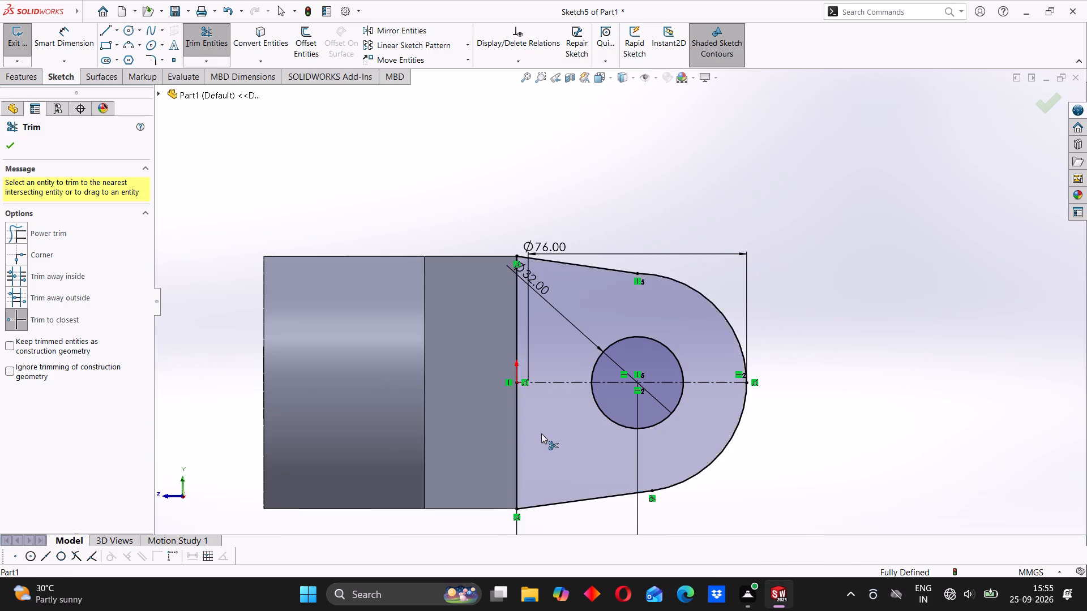
scroll(643, 304, down, 4)
scroll(627, 259, down, 4)
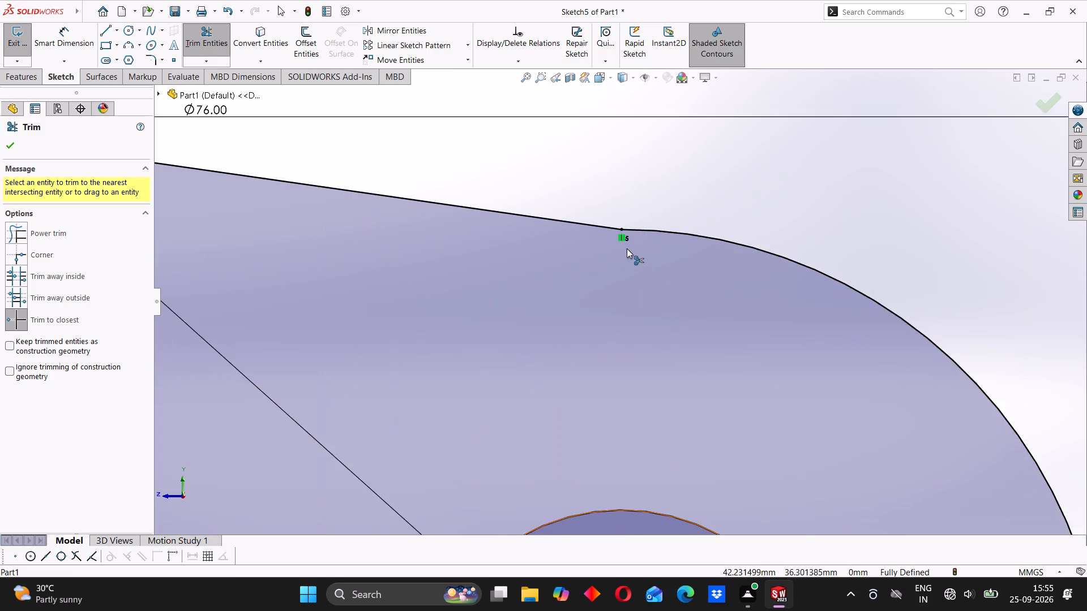
scroll(630, 243, down, 10)
scroll(566, 272, down, 4)
scroll(592, 242, up, 8)
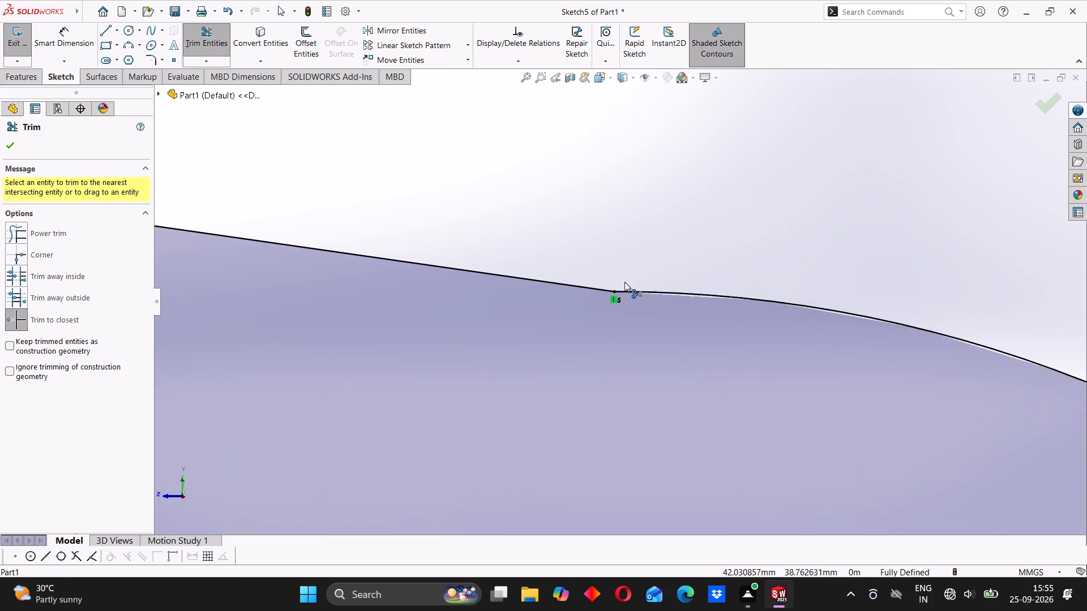
scroll(624, 282, up, 15)
scroll(626, 339, down, 5)
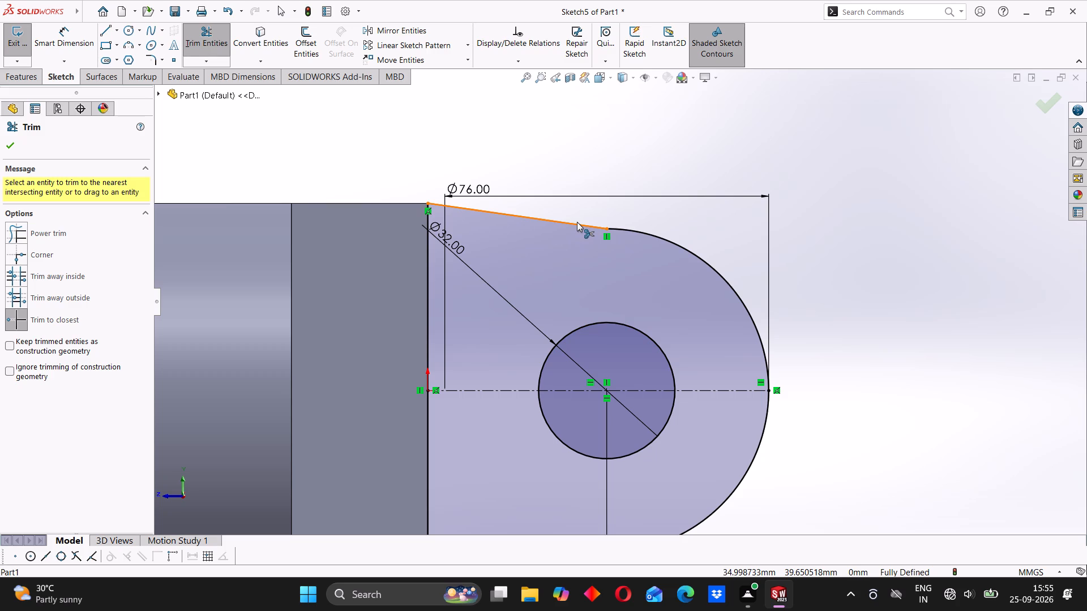
click(9, 143)
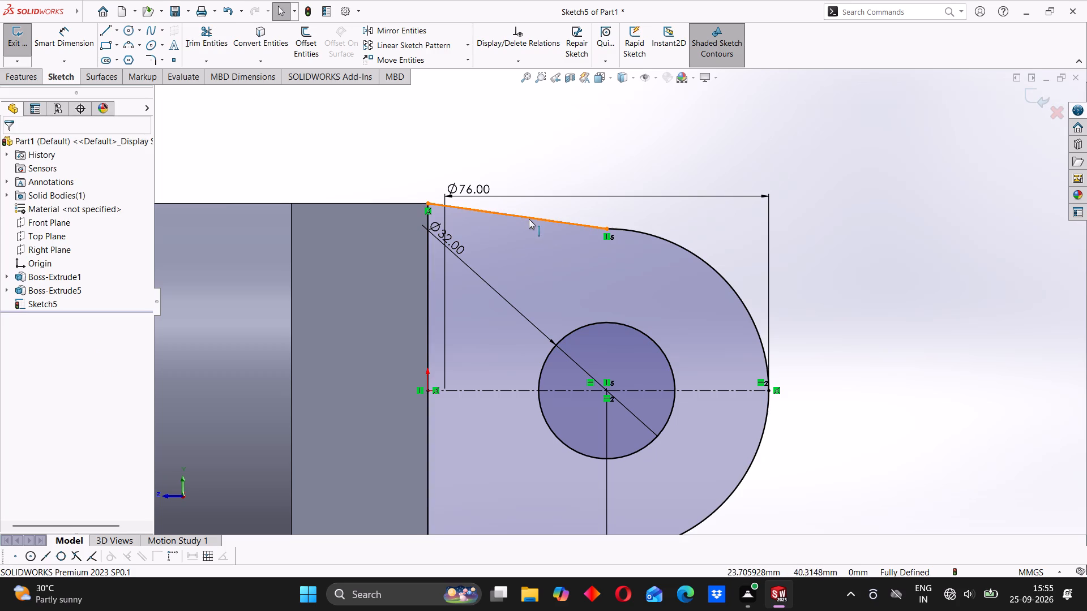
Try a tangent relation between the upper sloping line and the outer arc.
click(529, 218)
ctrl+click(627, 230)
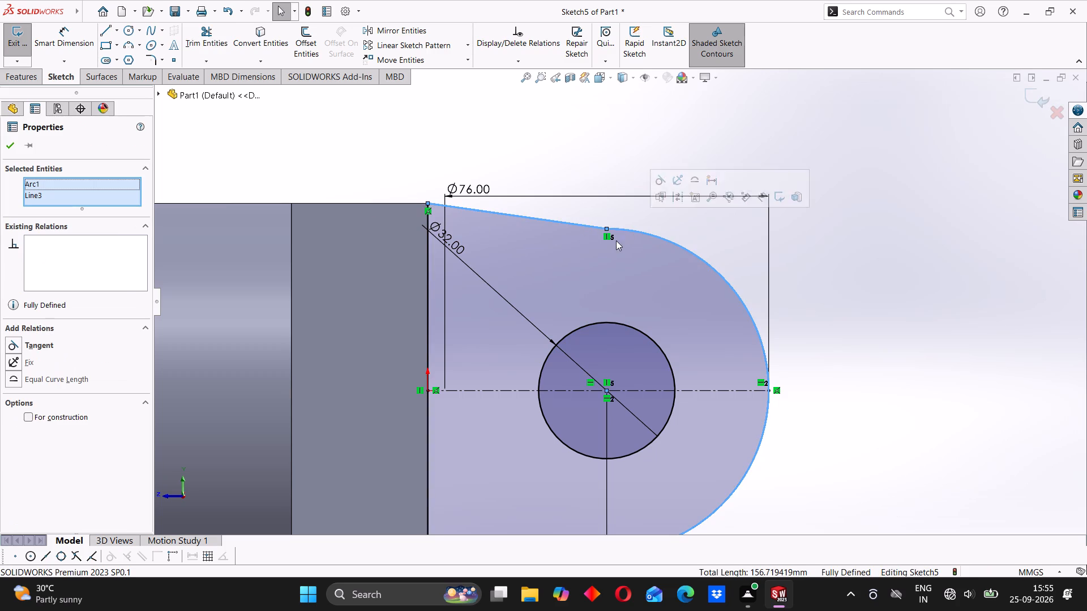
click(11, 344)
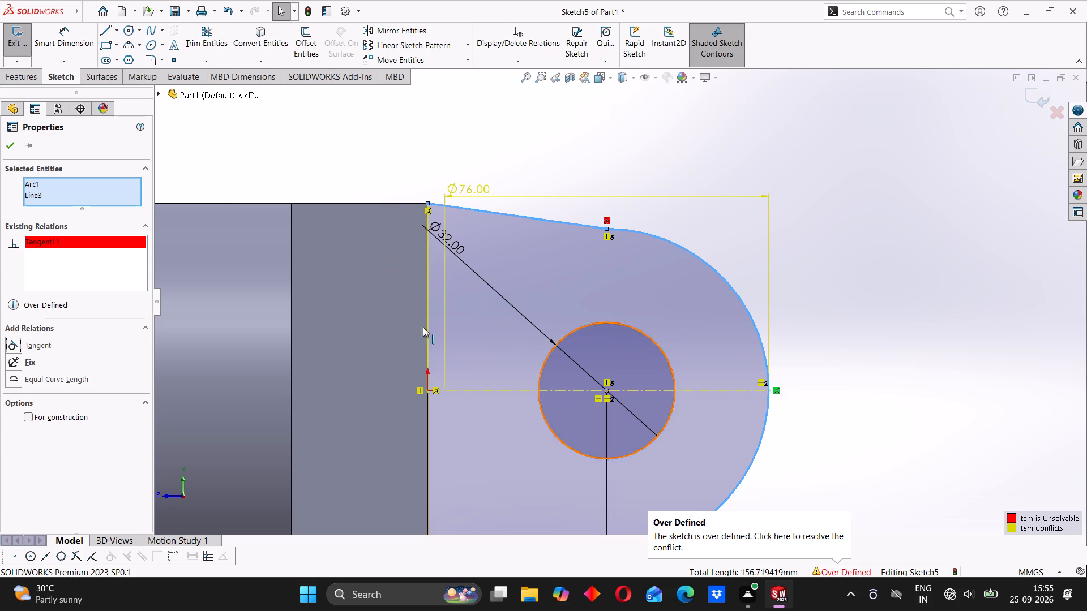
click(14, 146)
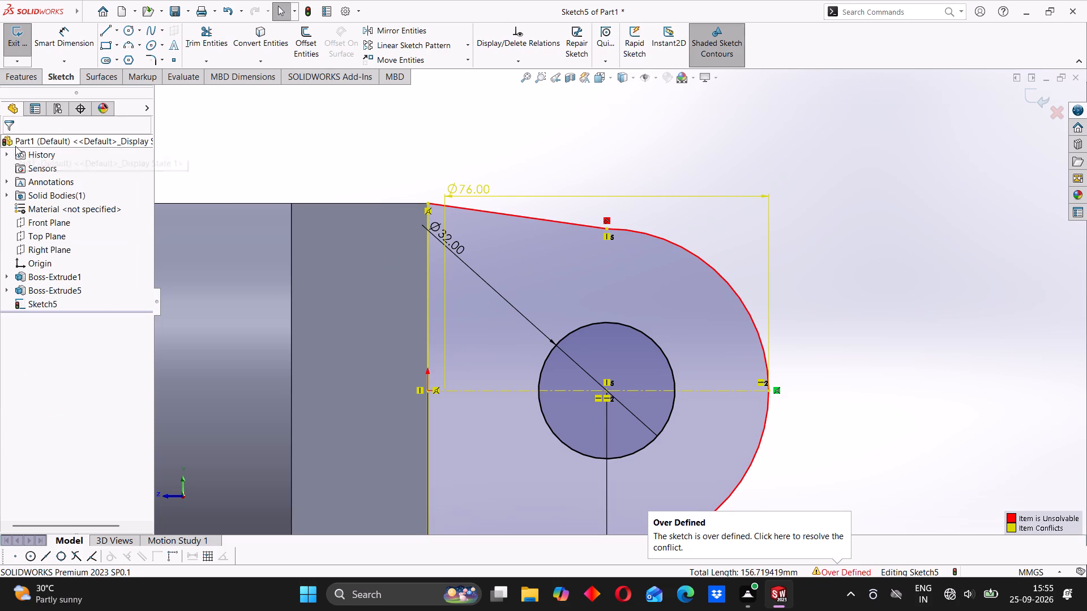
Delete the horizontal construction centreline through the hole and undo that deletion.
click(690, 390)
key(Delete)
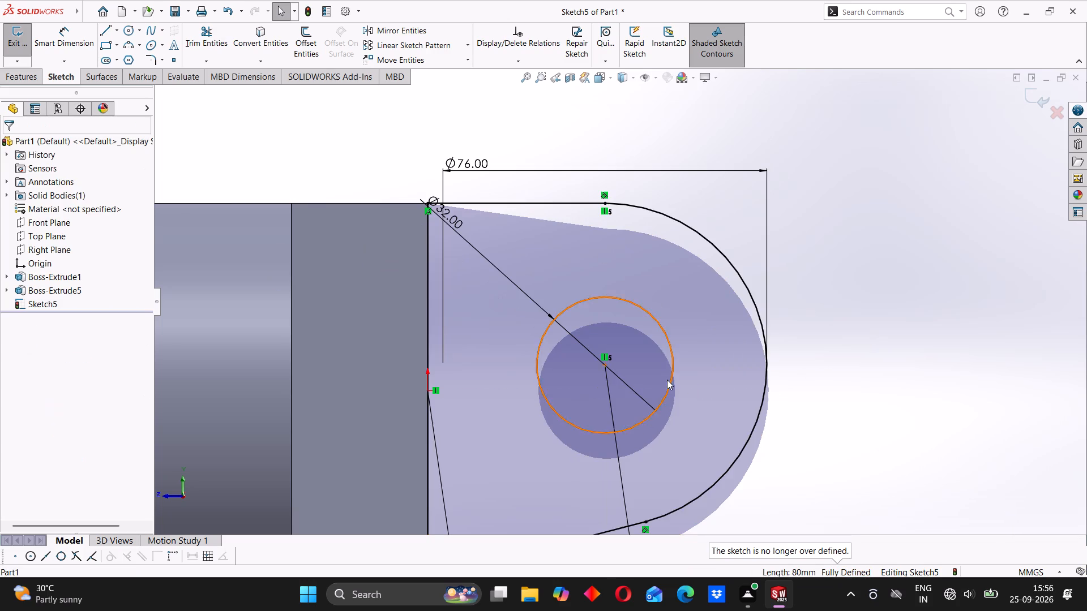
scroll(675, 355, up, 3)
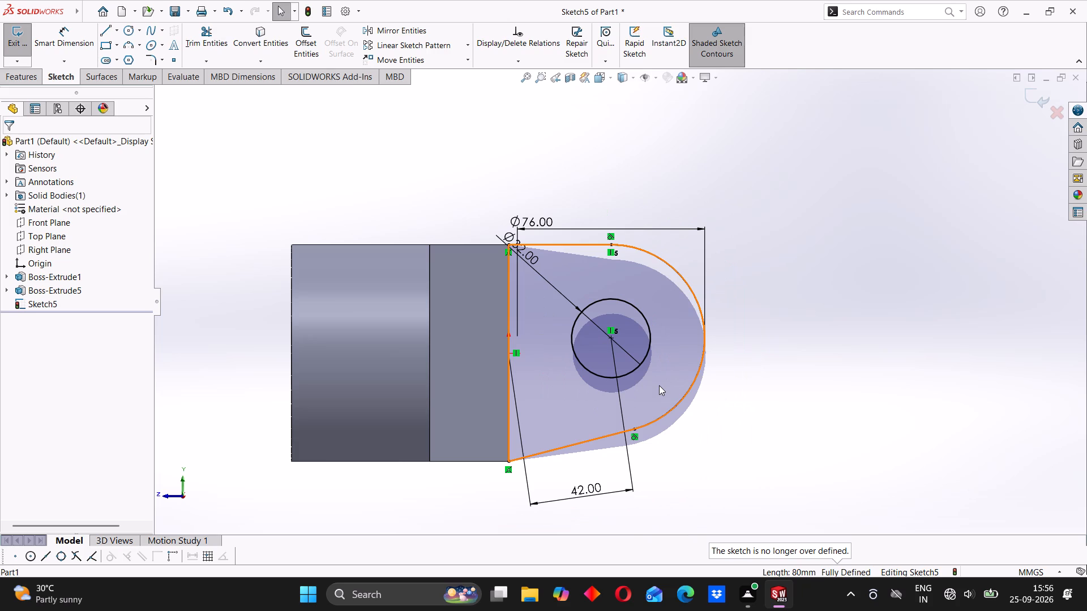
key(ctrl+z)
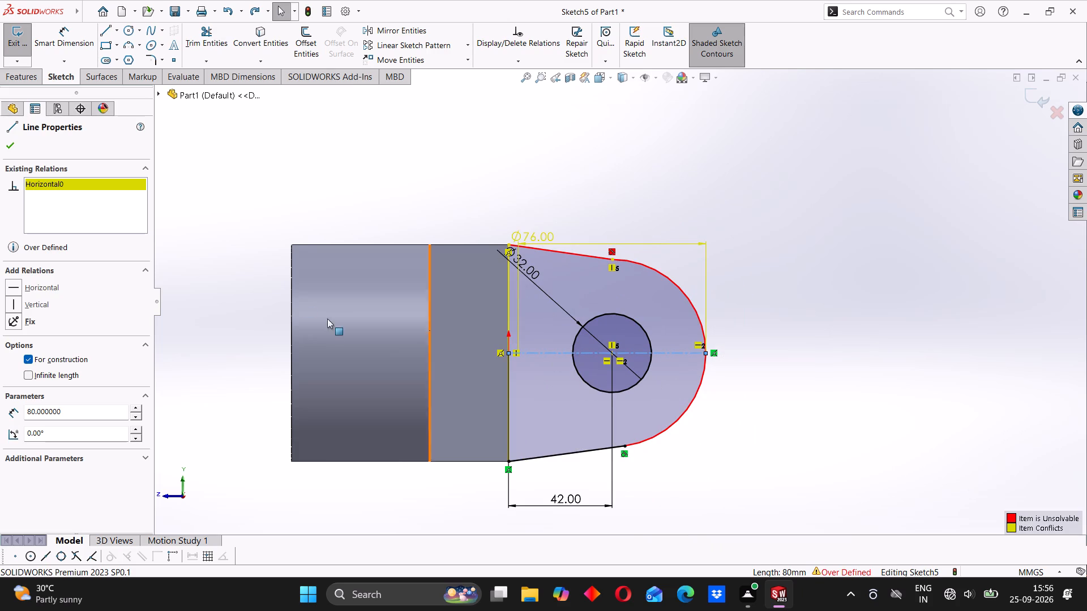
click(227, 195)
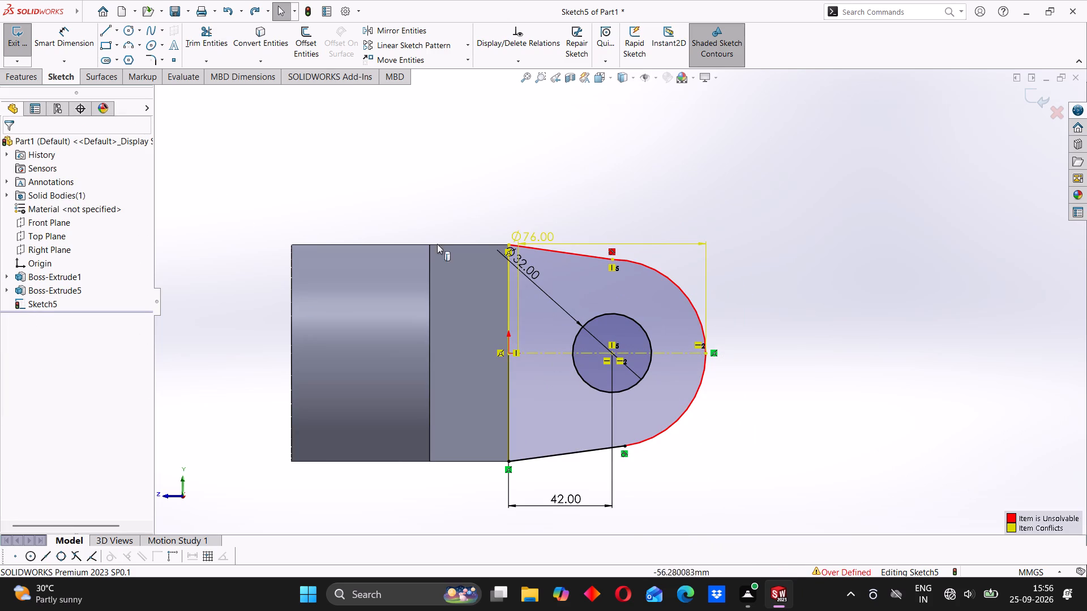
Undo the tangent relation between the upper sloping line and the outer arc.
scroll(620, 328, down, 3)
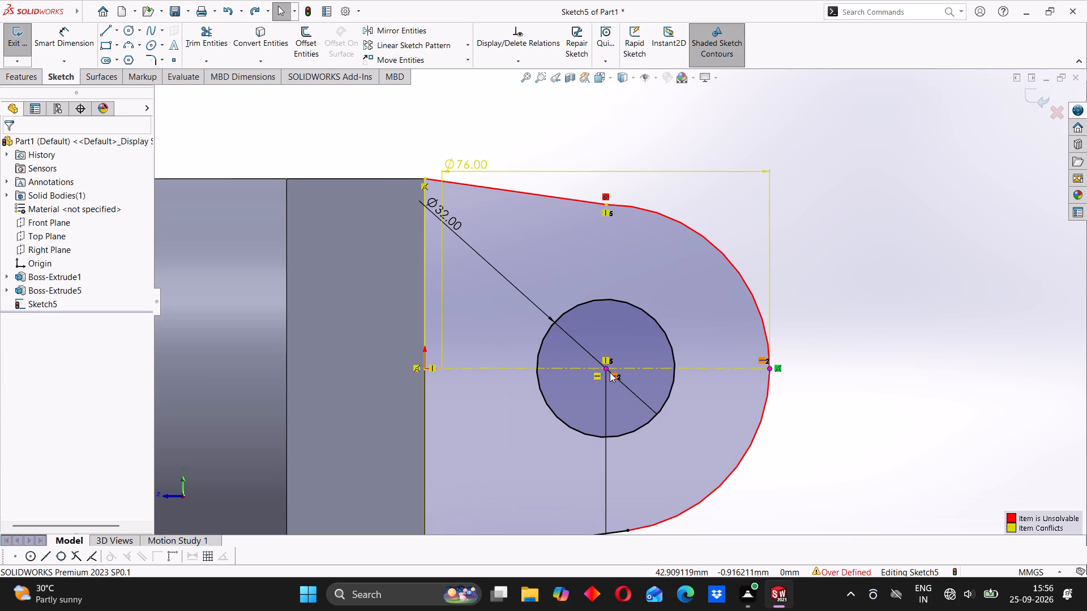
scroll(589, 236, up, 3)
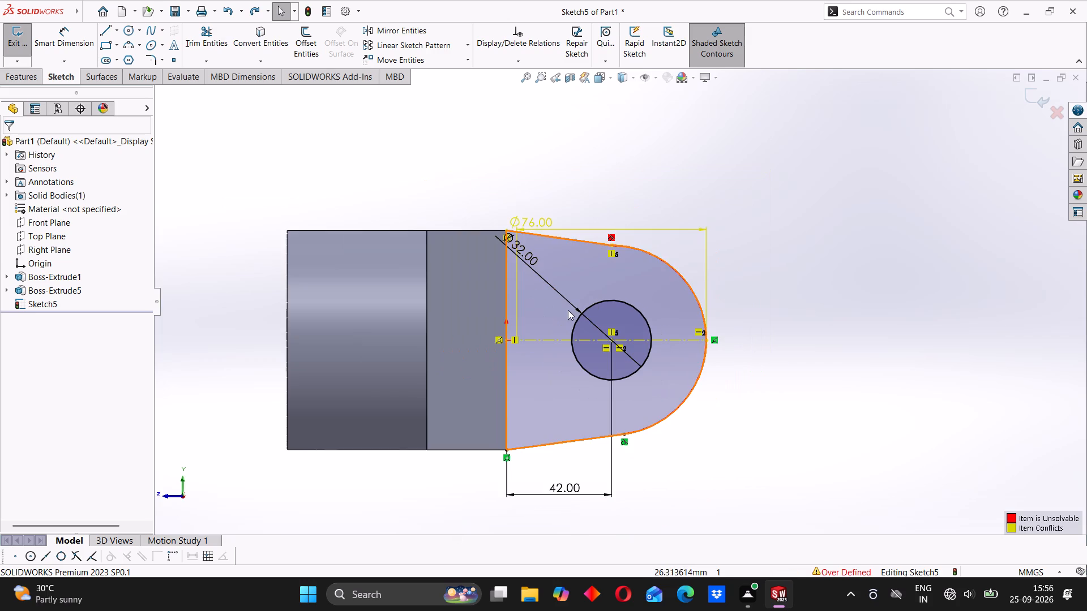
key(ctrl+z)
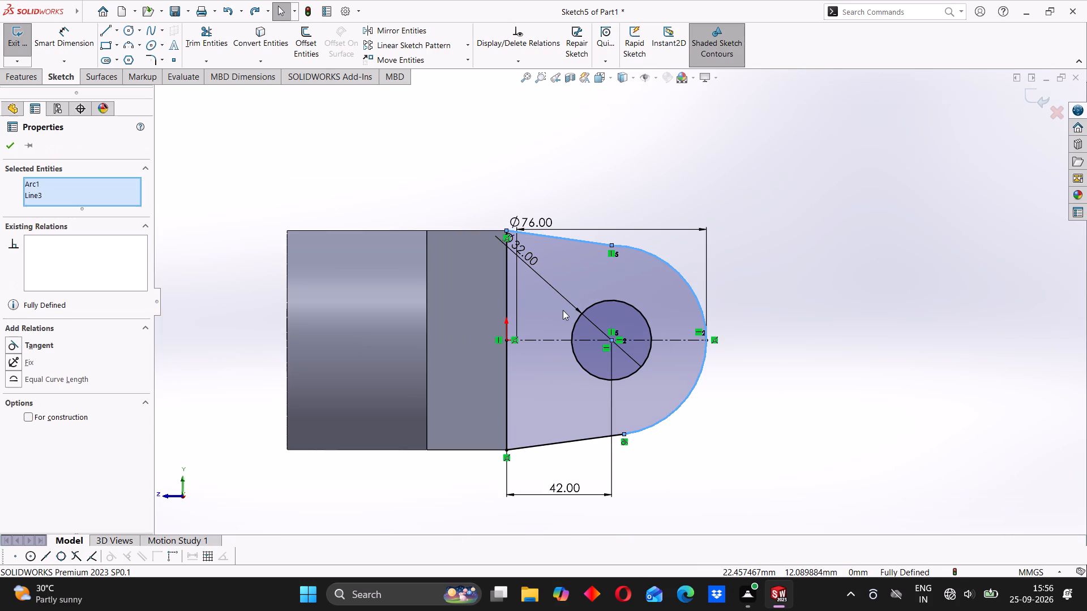
Delete the tangent relation between the lower sloping line and the outer arc.
click(624, 444)
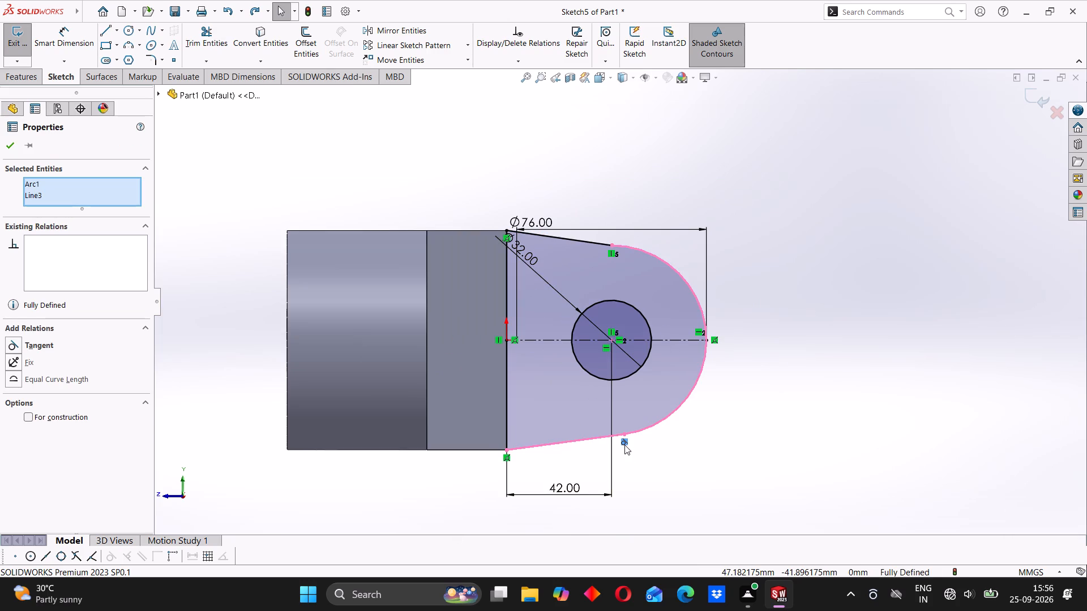
key(Delete)
Add a tangent relation between the upper sloping line and the outer arc.
scroll(624, 270, down, 3)
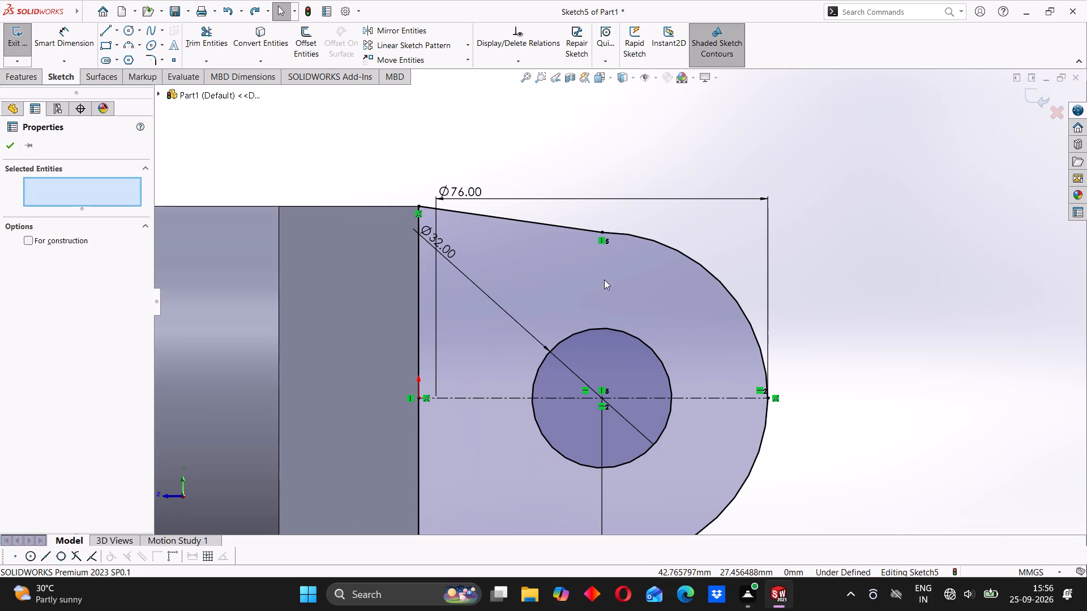
click(576, 229)
ctrl+click(611, 232)
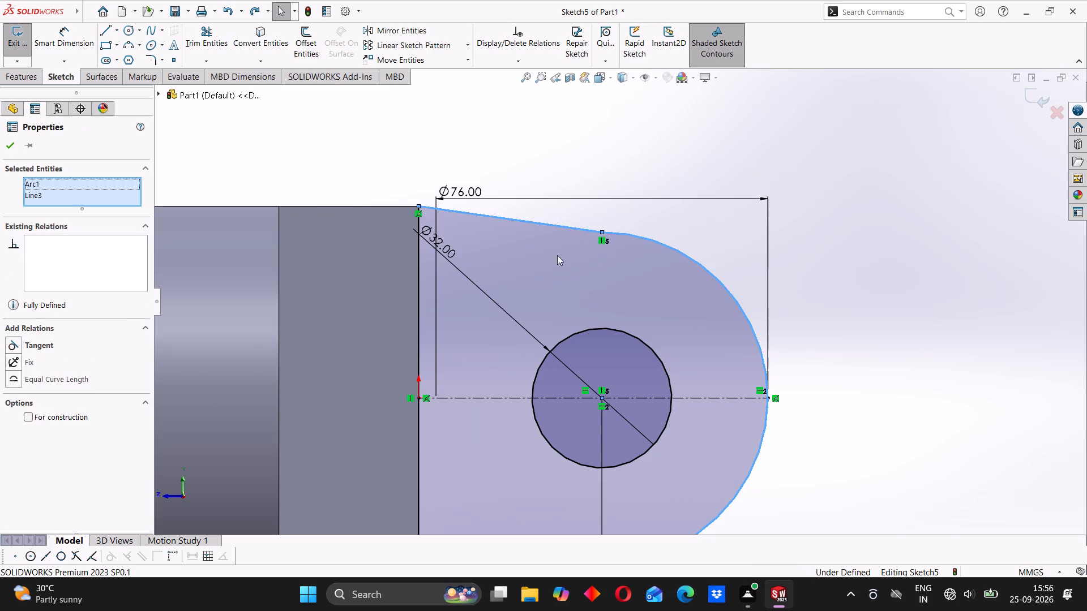
click(17, 345)
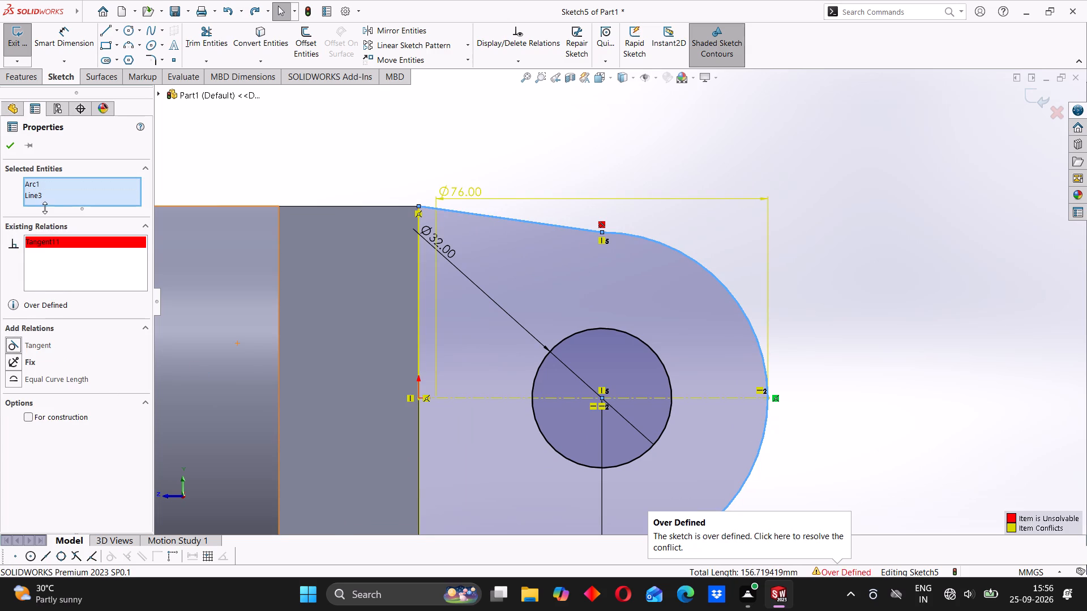
click(10, 147)
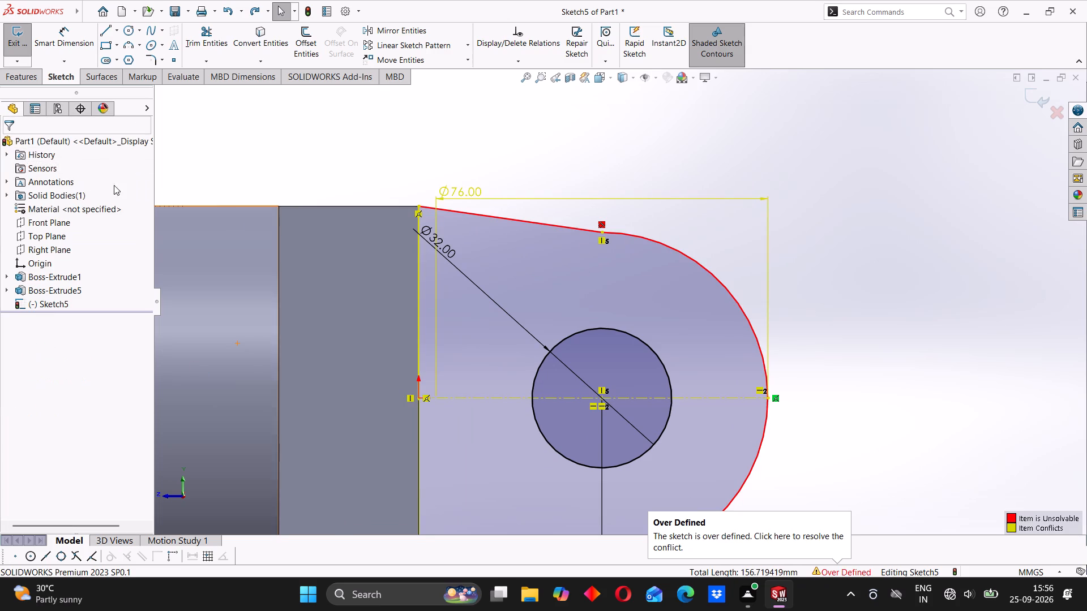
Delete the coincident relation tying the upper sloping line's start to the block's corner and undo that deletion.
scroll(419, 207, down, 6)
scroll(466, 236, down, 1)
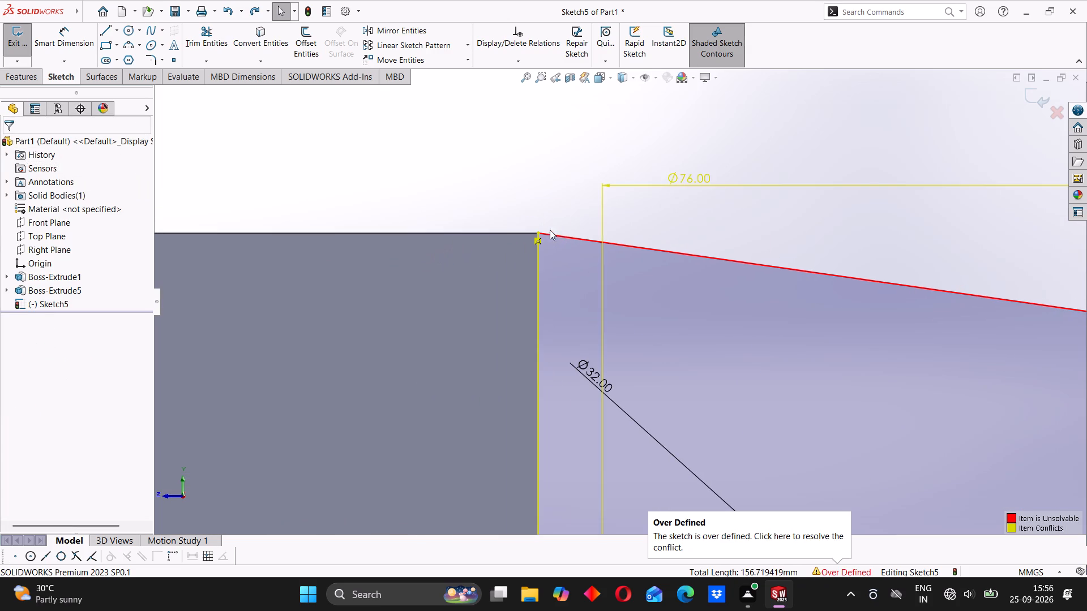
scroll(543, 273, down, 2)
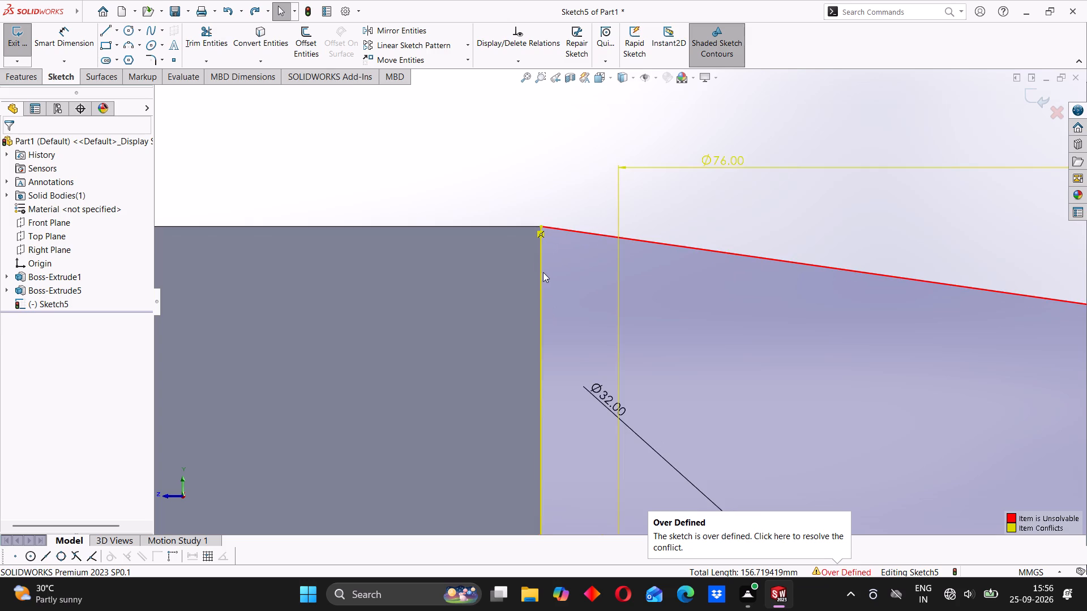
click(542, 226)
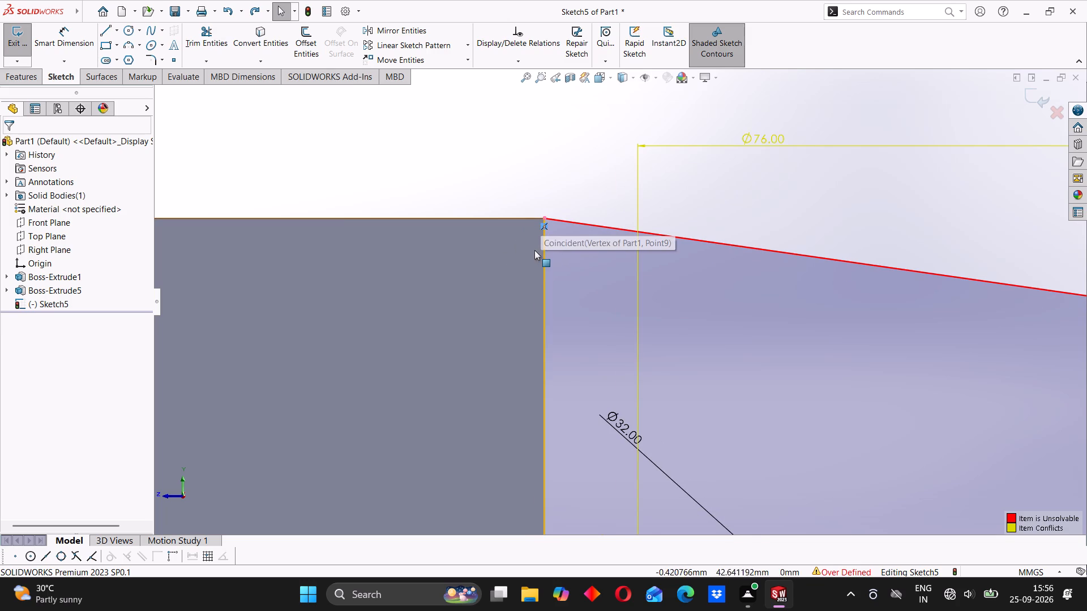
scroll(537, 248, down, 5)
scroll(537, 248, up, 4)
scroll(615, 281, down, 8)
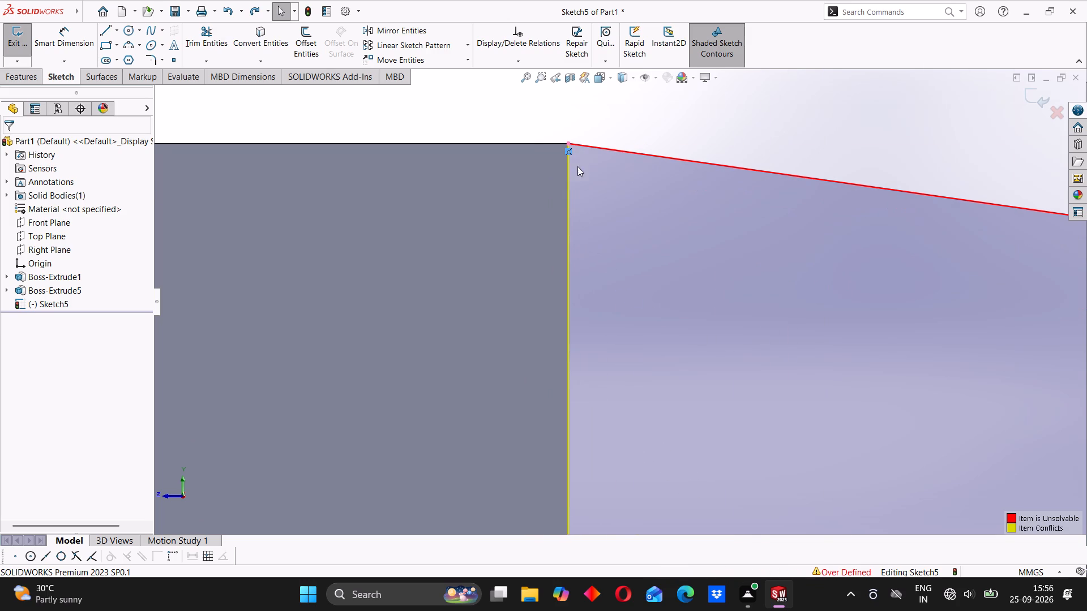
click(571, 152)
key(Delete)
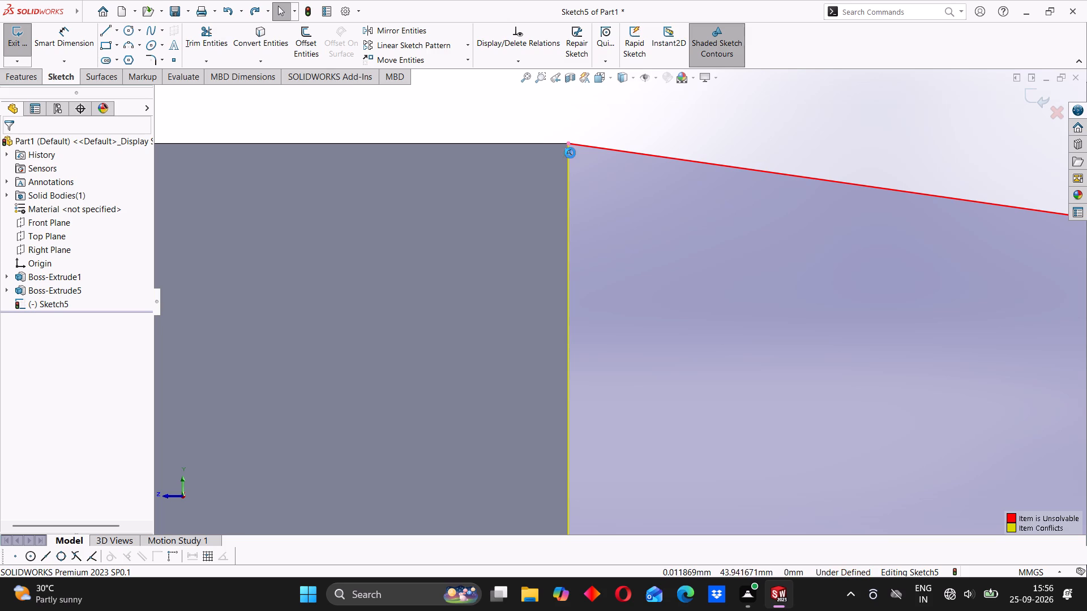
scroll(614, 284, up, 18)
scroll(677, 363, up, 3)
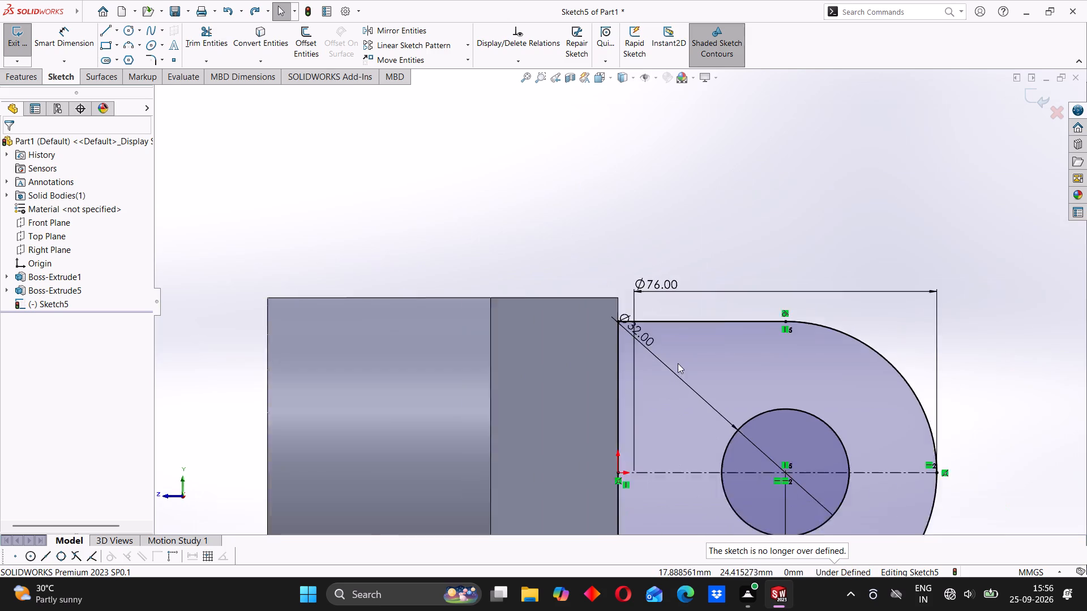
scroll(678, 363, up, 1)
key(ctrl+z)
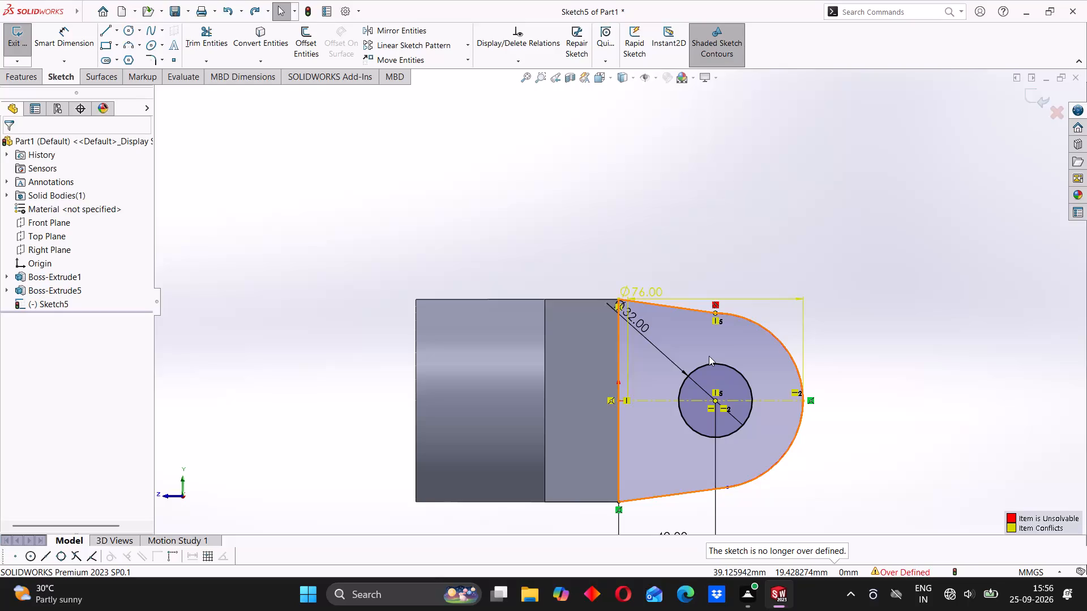
Undo the upper sloping line's tangent relation and both trims of the 76 mm circle.
key(ctrl+z)
key(ctrl+z)
key(ctrl+z)
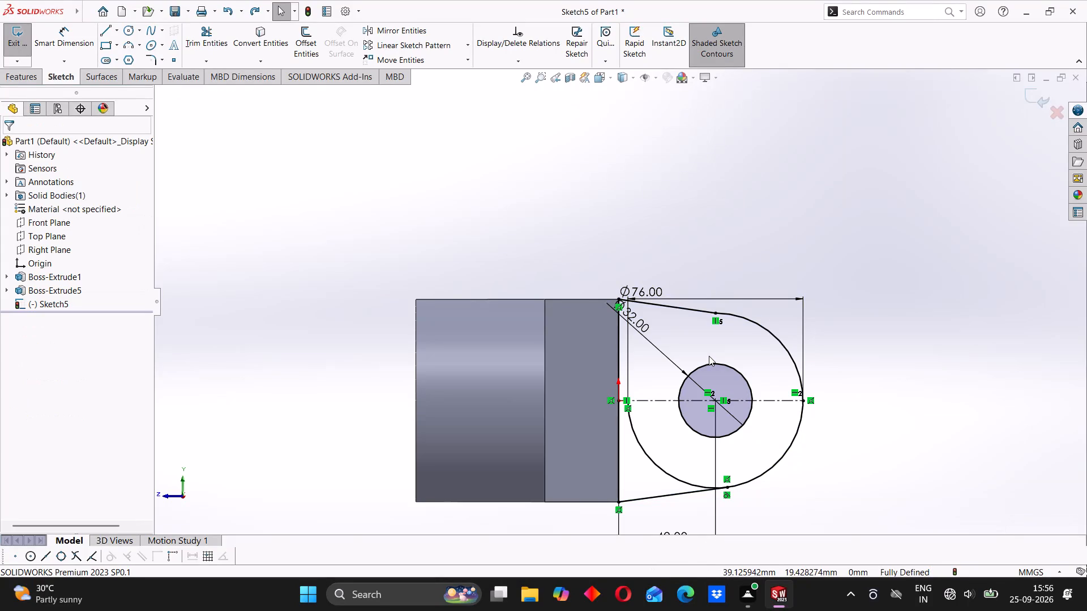
key(ctrl+z)
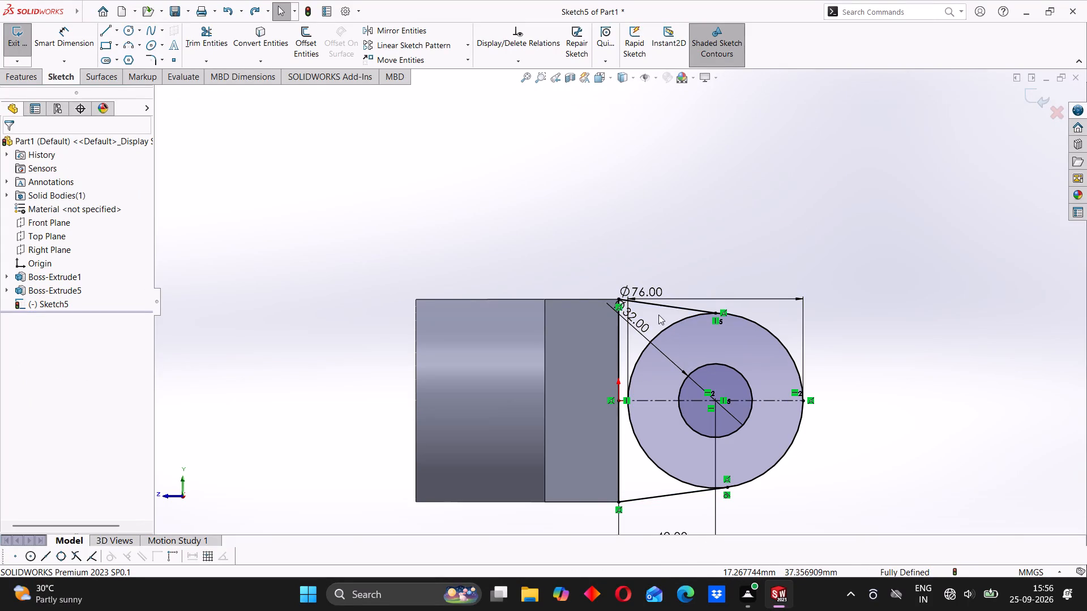
Delete the upper sloping line between the block's corner and the 76 mm circle.
click(662, 303)
key(Delete)
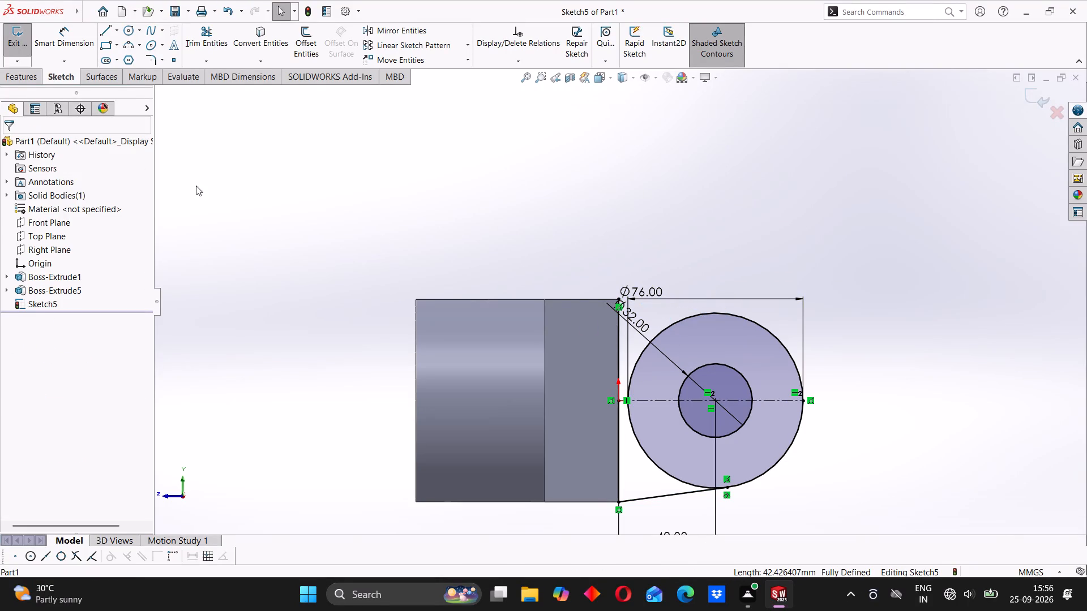
Draw a line from the top of the 76 mm circle to the block's upper corner.
click(102, 32)
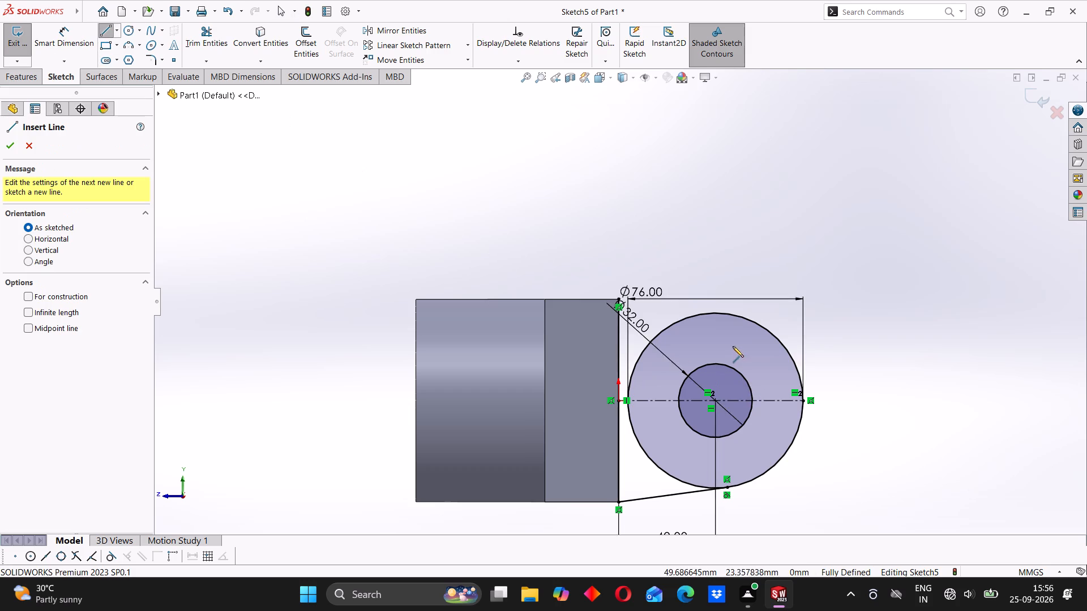
scroll(733, 346, down, 4)
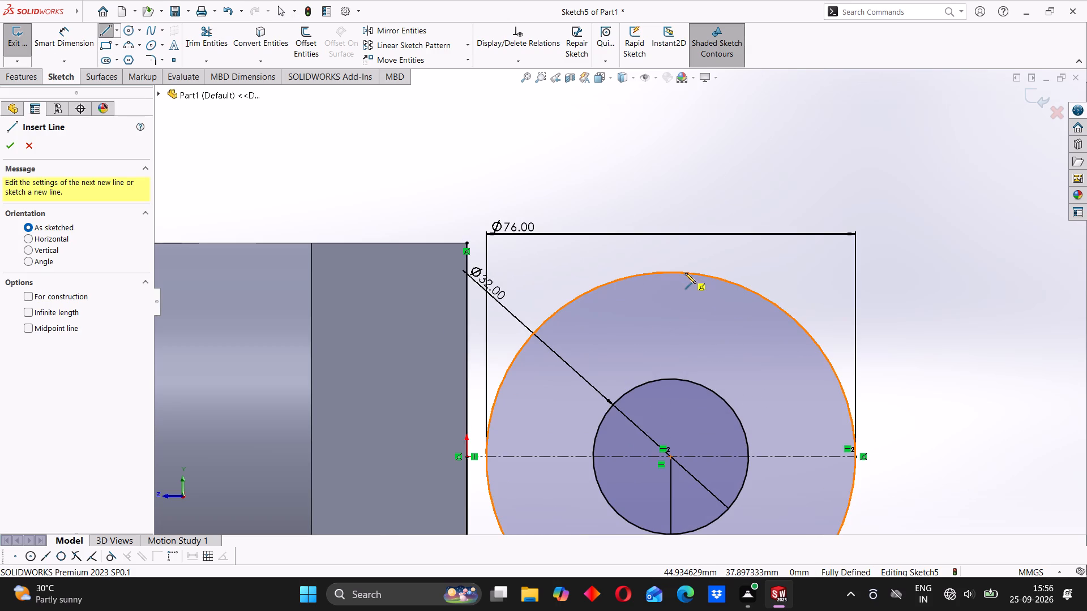
click(669, 272)
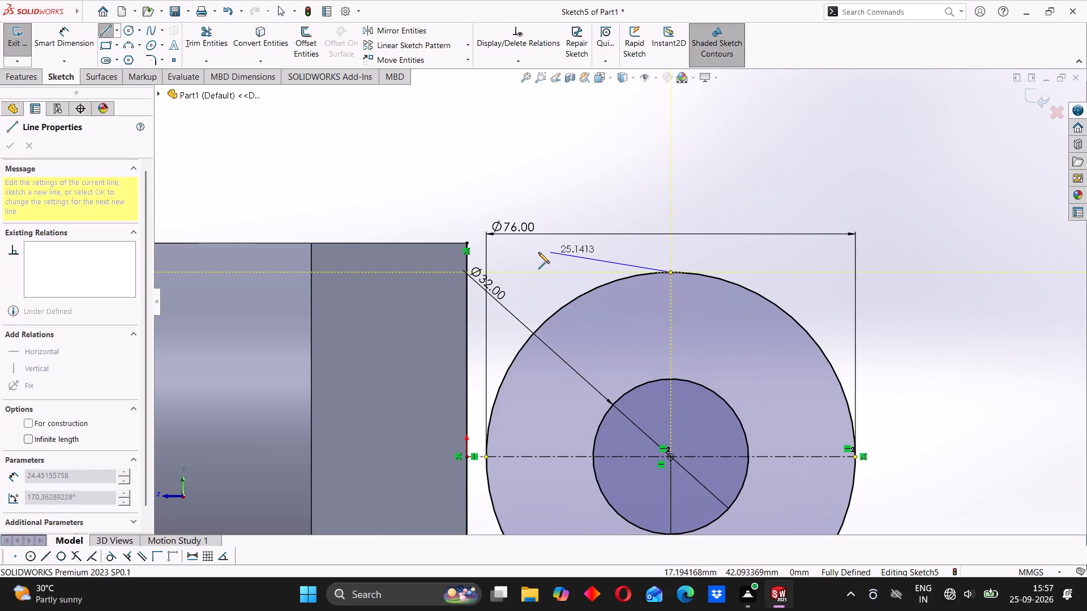
click(467, 244)
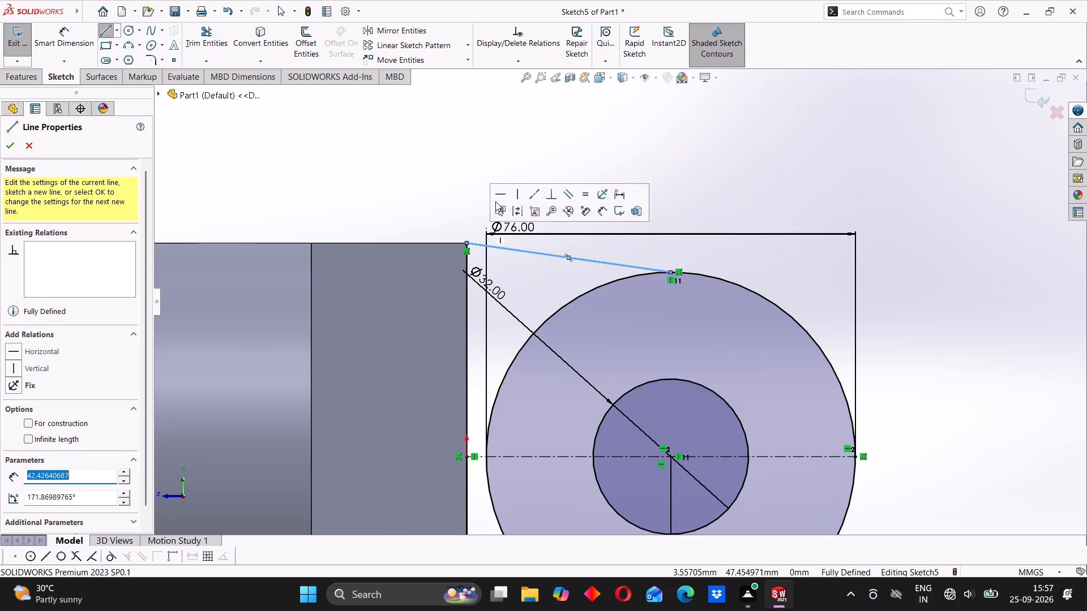
right_click(431, 178)
click(446, 187)
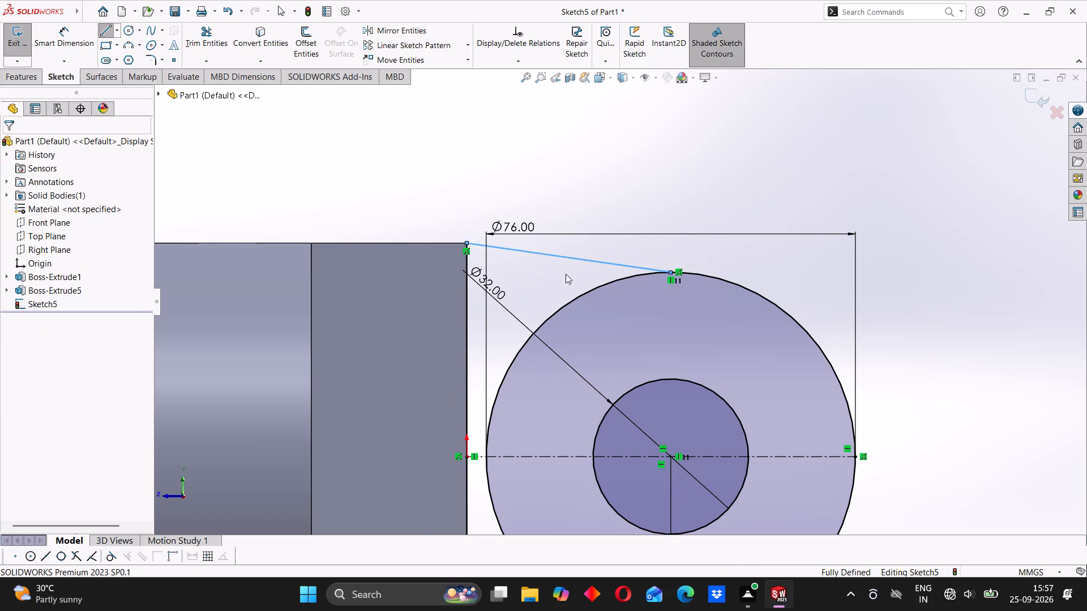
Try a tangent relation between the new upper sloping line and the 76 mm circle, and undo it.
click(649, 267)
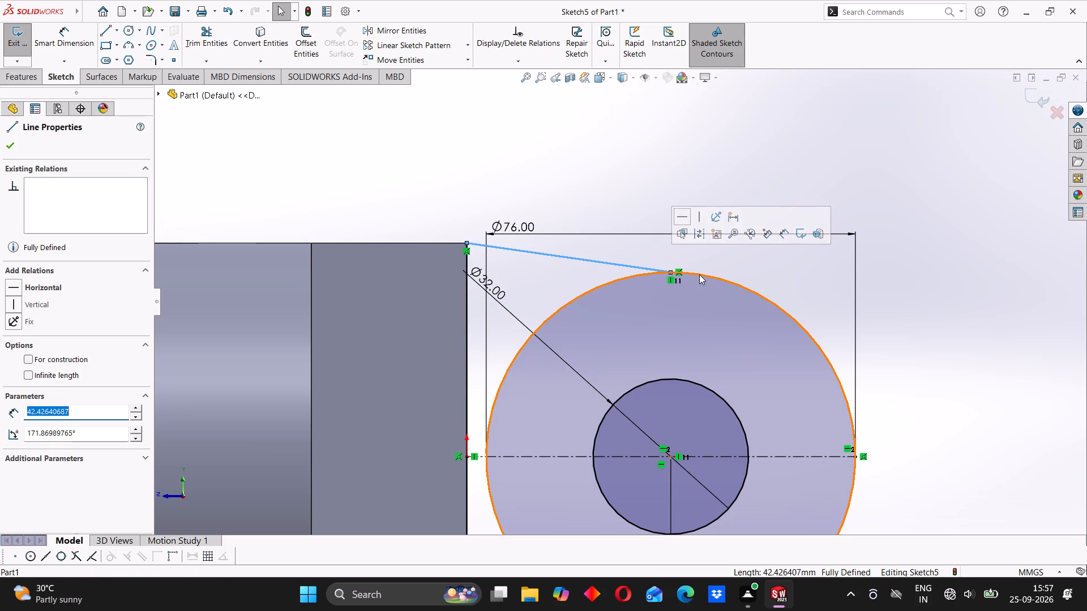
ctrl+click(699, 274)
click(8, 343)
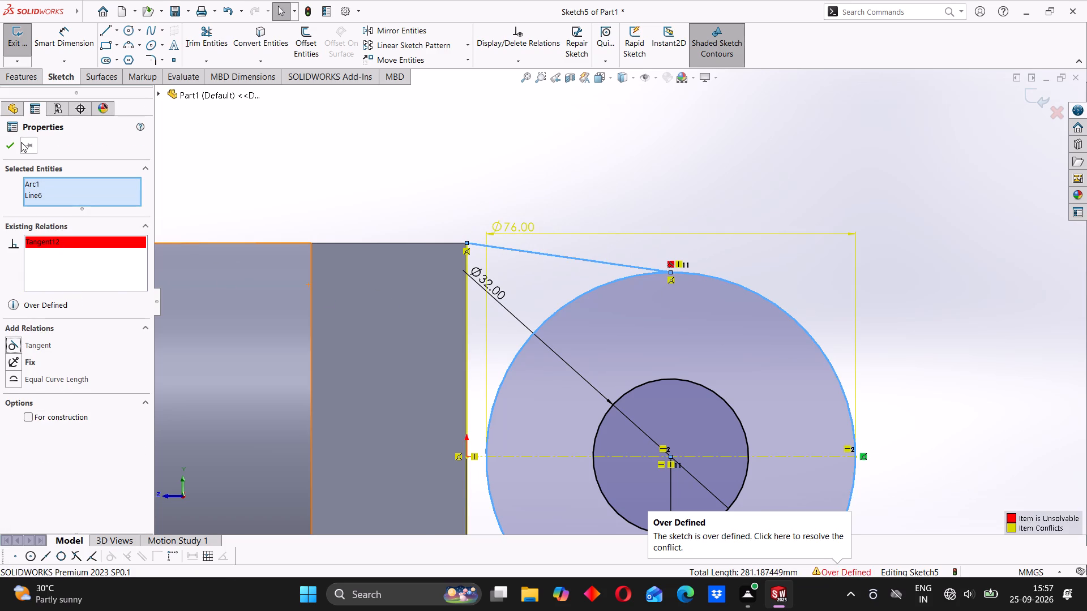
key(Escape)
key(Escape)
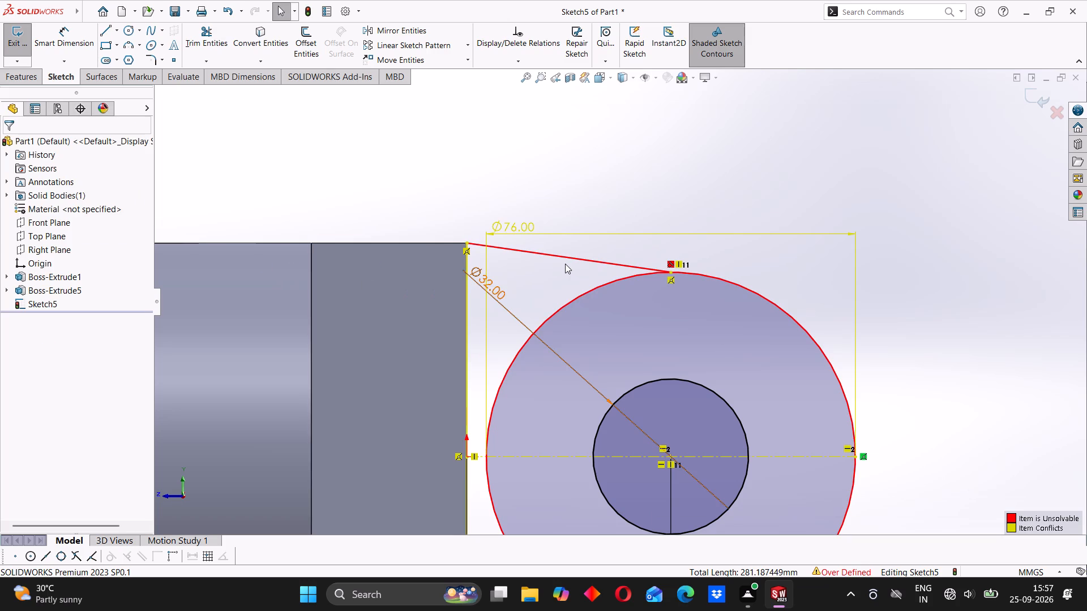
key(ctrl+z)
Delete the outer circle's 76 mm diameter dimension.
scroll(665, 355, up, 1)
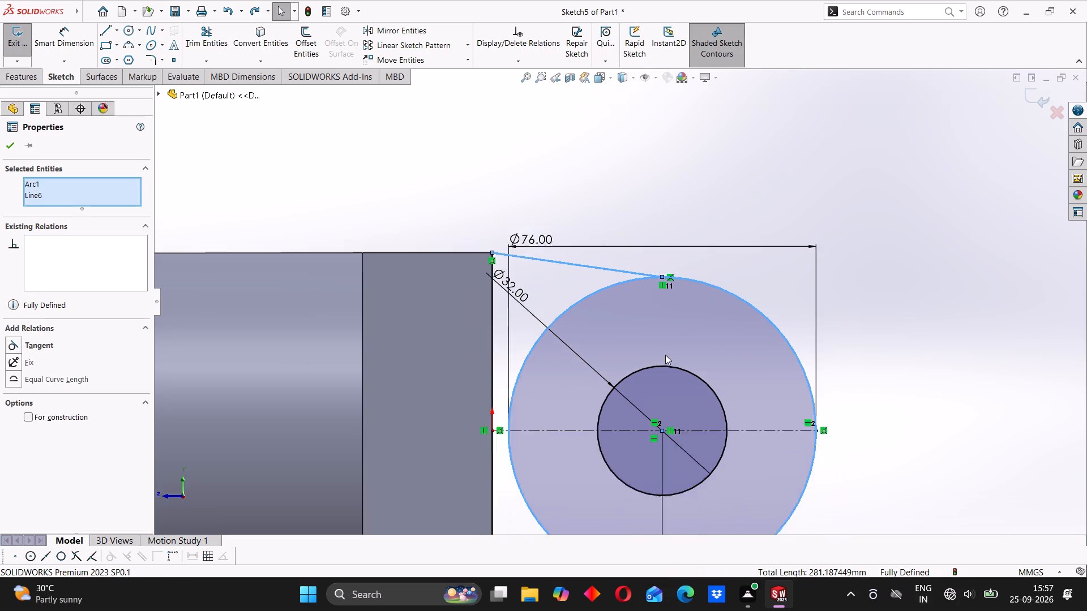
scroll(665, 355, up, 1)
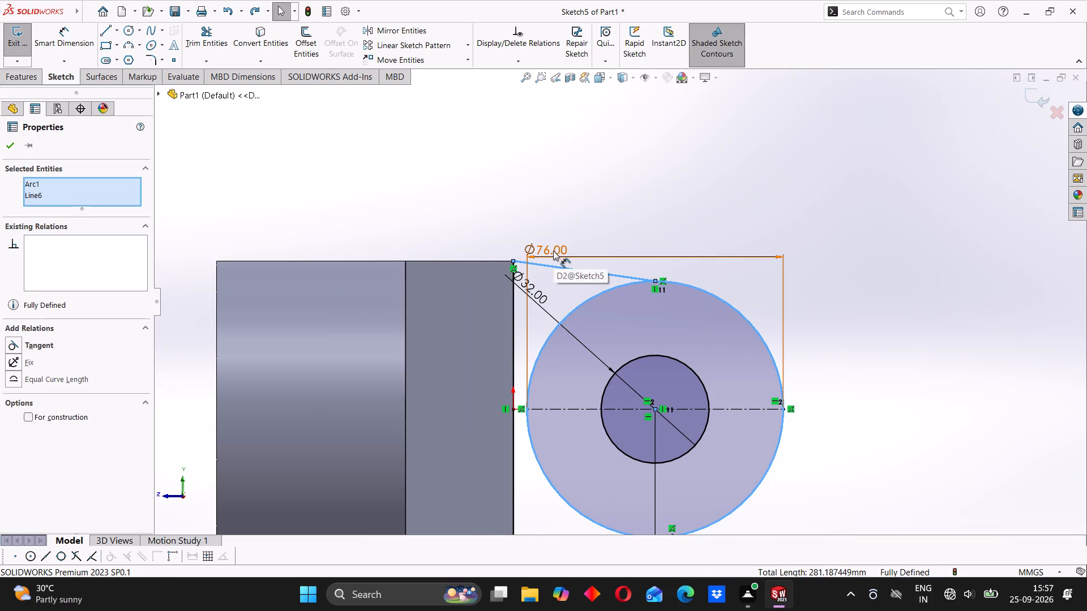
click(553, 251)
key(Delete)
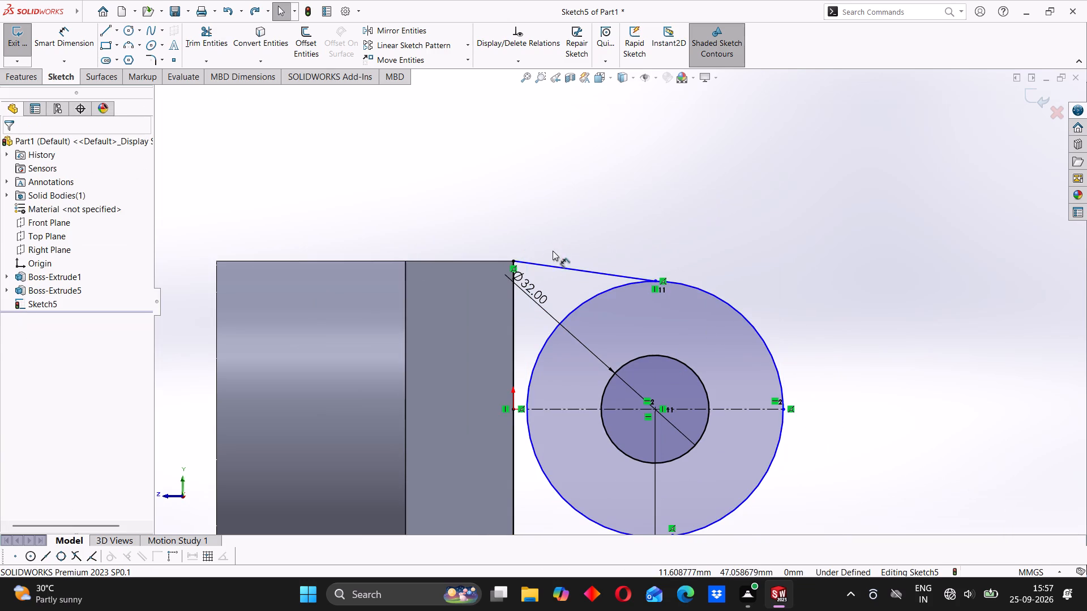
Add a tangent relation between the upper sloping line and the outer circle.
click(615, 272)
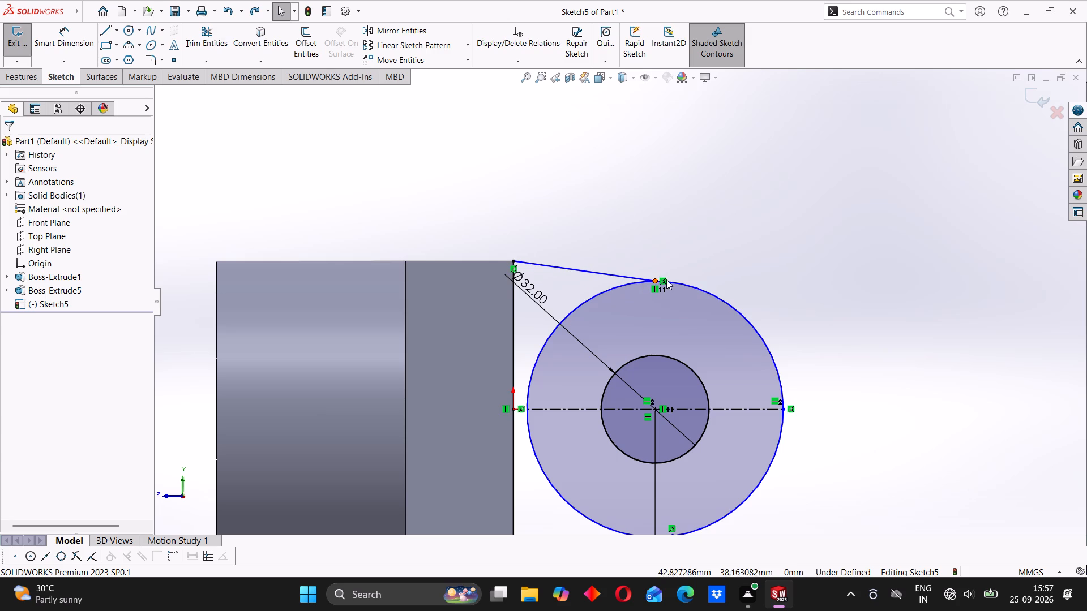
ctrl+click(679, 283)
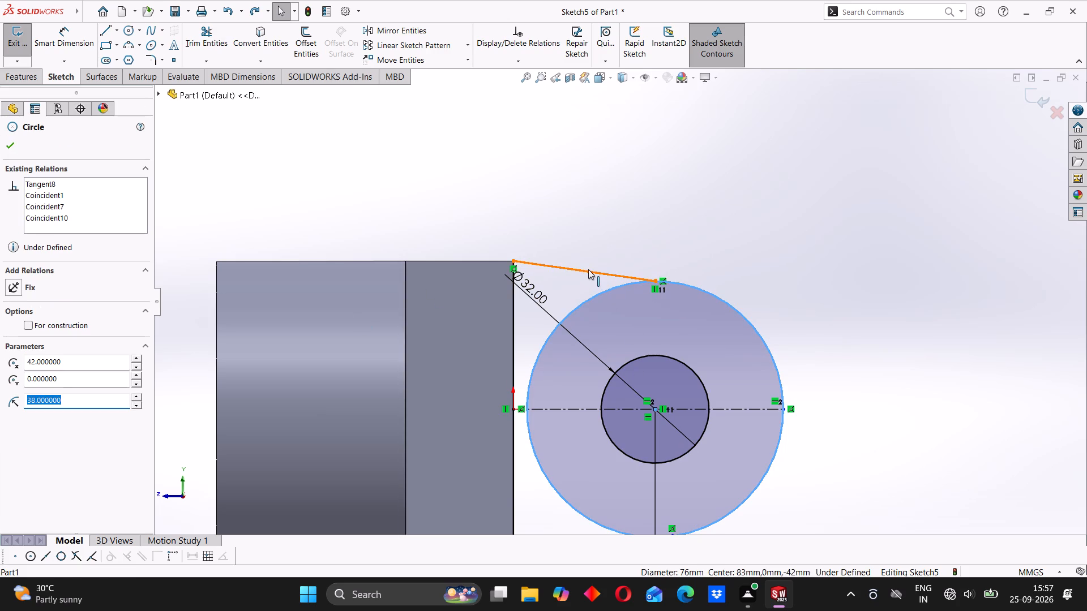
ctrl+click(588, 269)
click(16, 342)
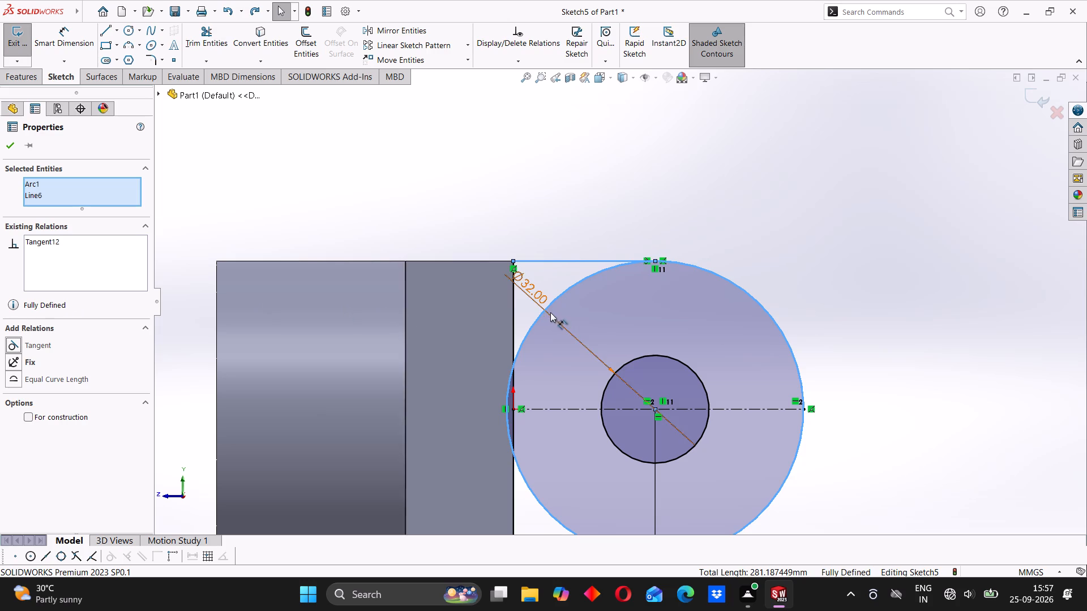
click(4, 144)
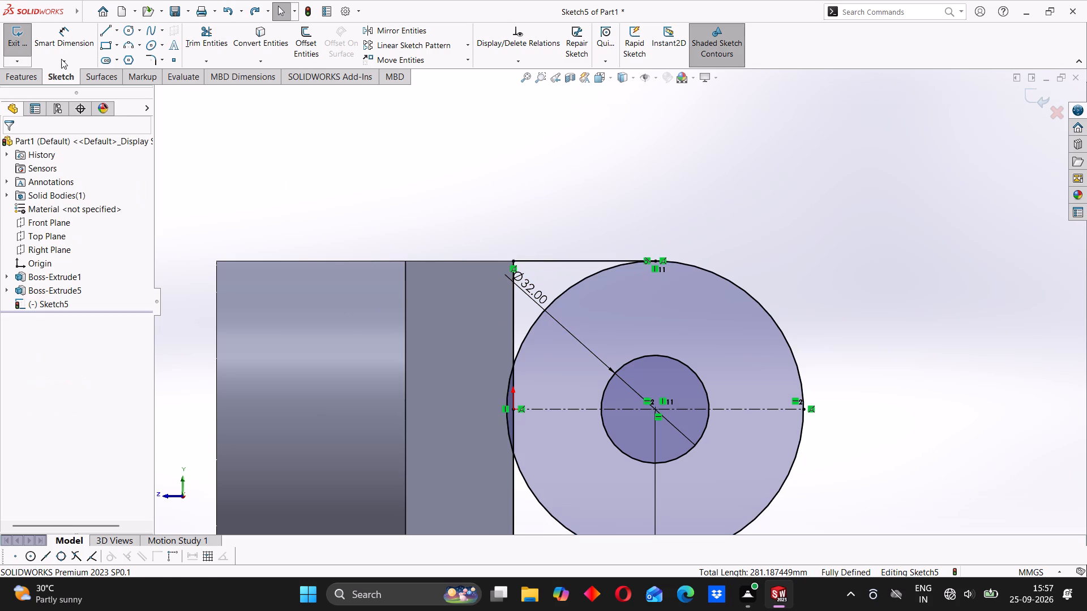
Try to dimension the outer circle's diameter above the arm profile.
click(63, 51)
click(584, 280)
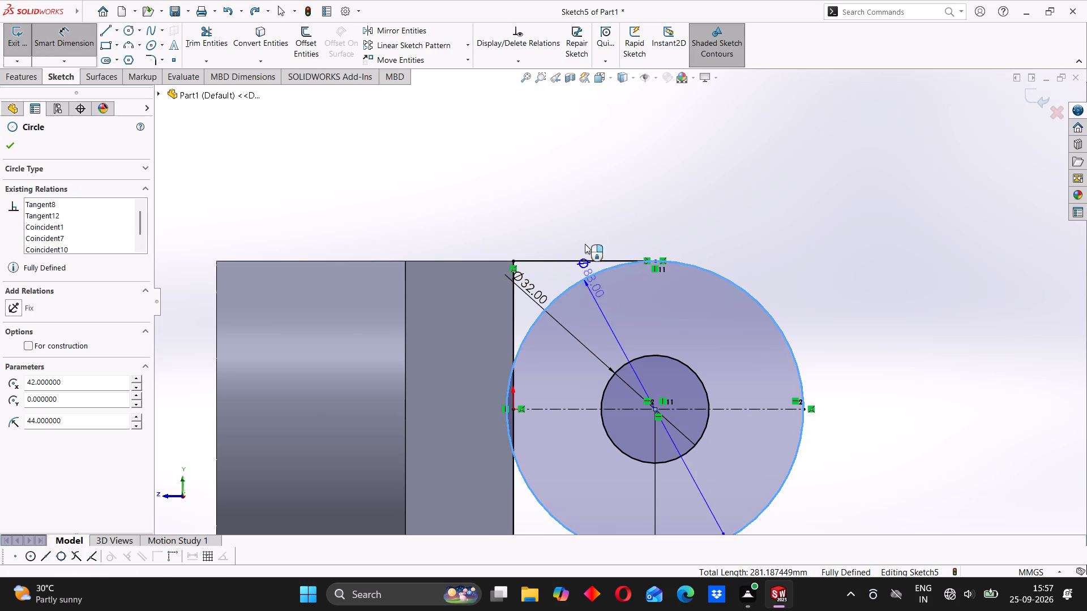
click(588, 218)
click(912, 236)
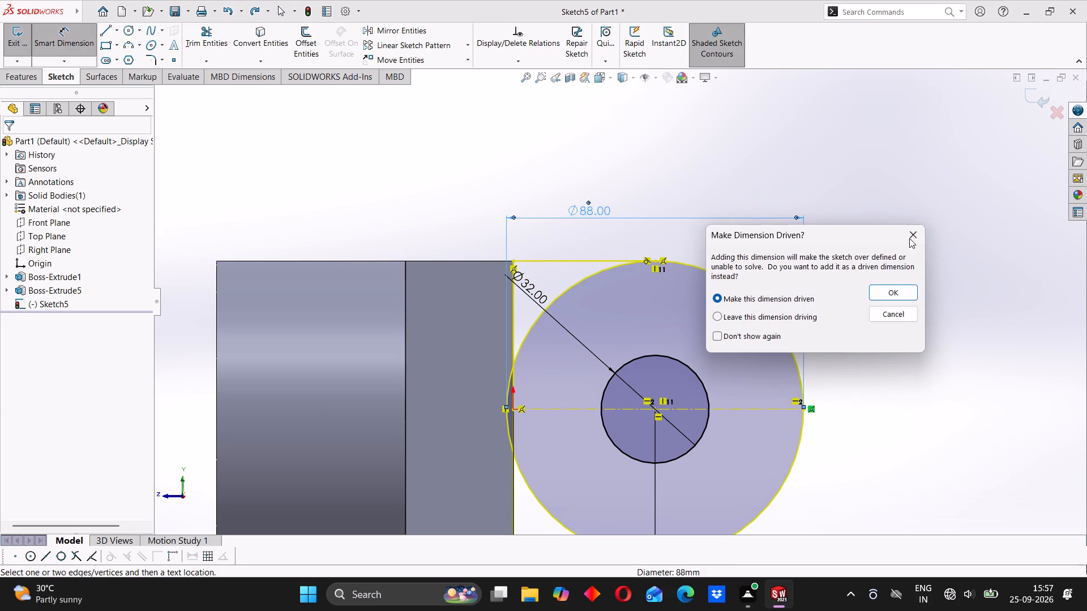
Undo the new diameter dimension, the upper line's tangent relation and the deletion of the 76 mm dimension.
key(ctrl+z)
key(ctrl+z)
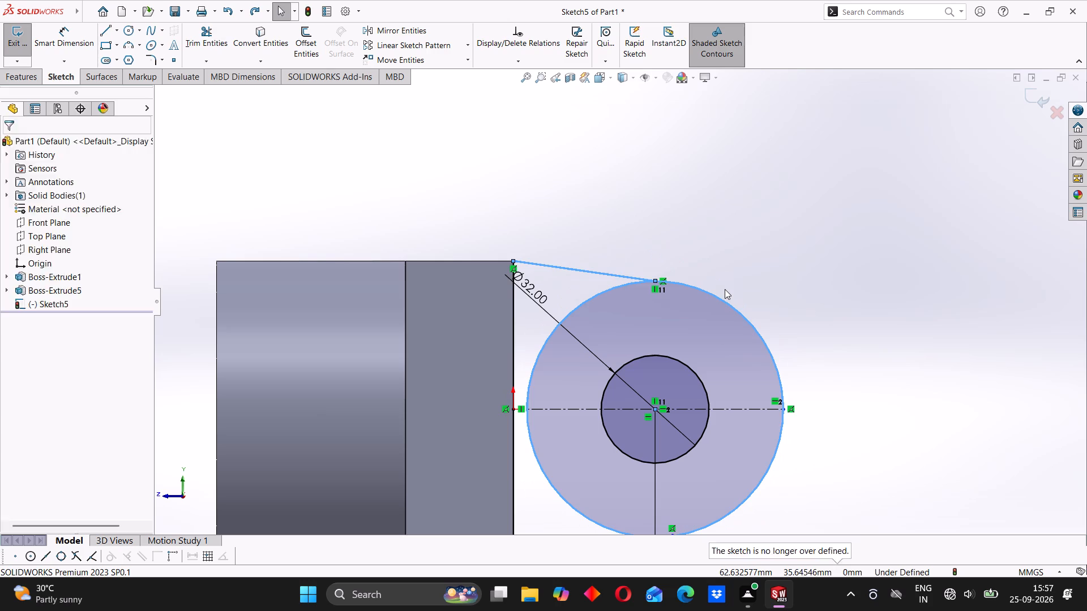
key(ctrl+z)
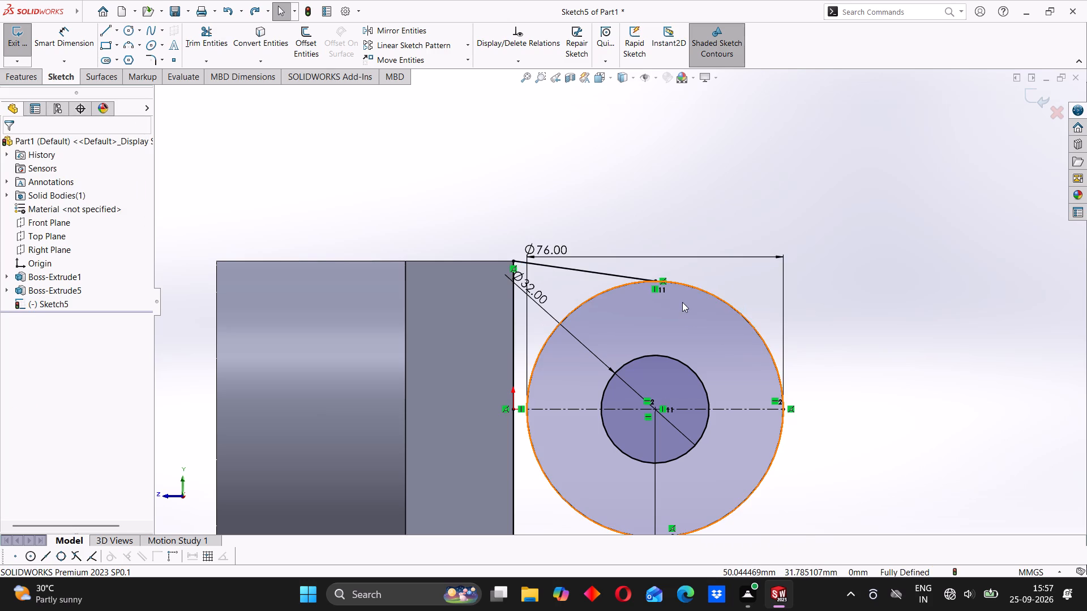
Trim away the 76 mm circle's upper and lower portions facing the block, between the two sloping lines.
scroll(682, 302, down, 2)
scroll(678, 306, up, 4)
click(761, 424)
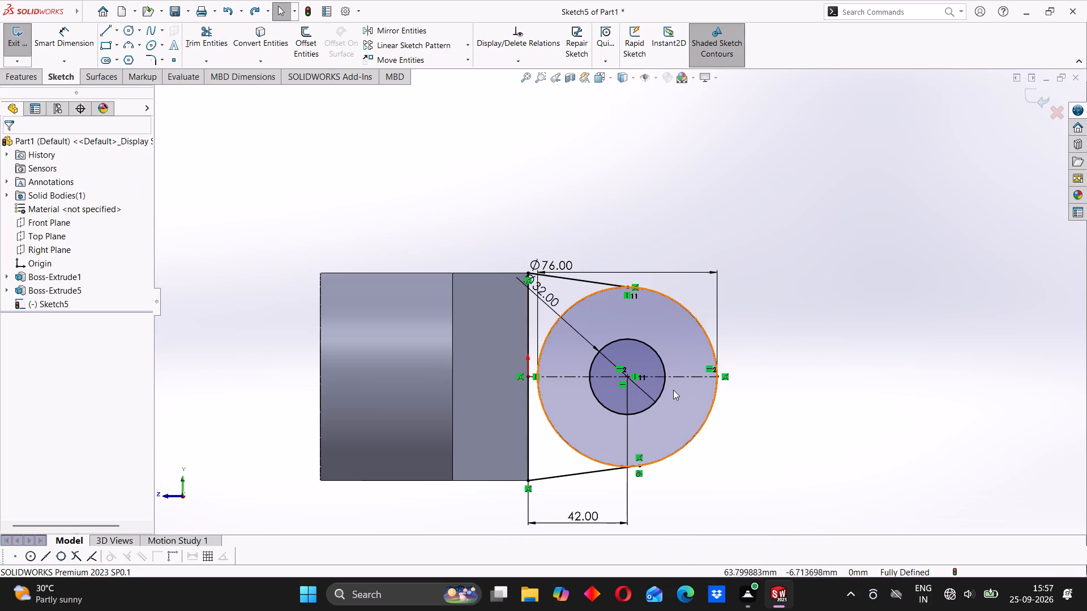
scroll(670, 388, down, 3)
scroll(654, 419, up, 2)
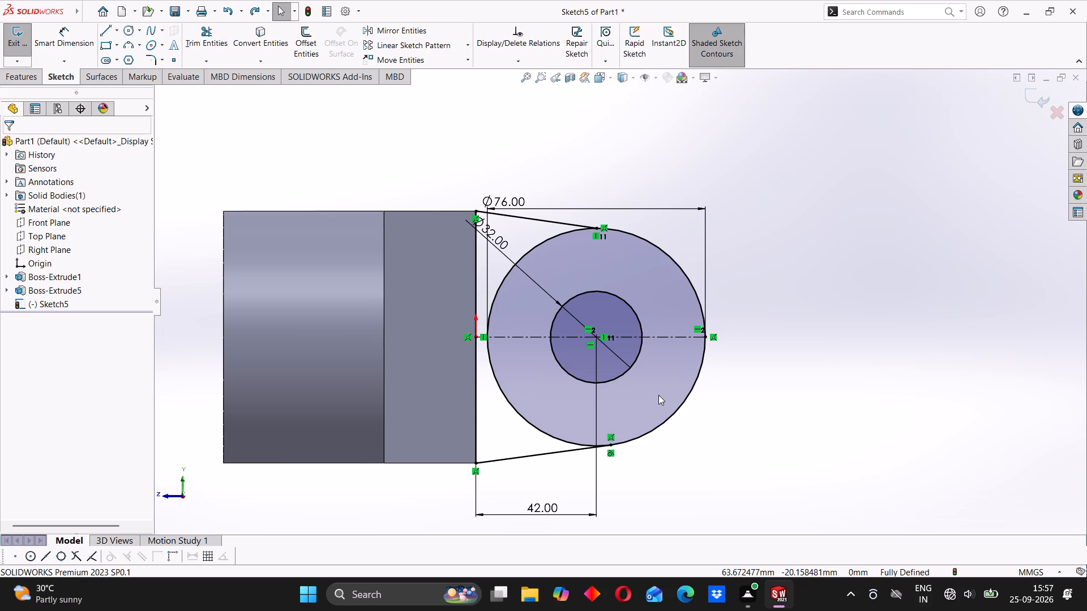
scroll(579, 417, up, 2)
scroll(605, 386, down, 1)
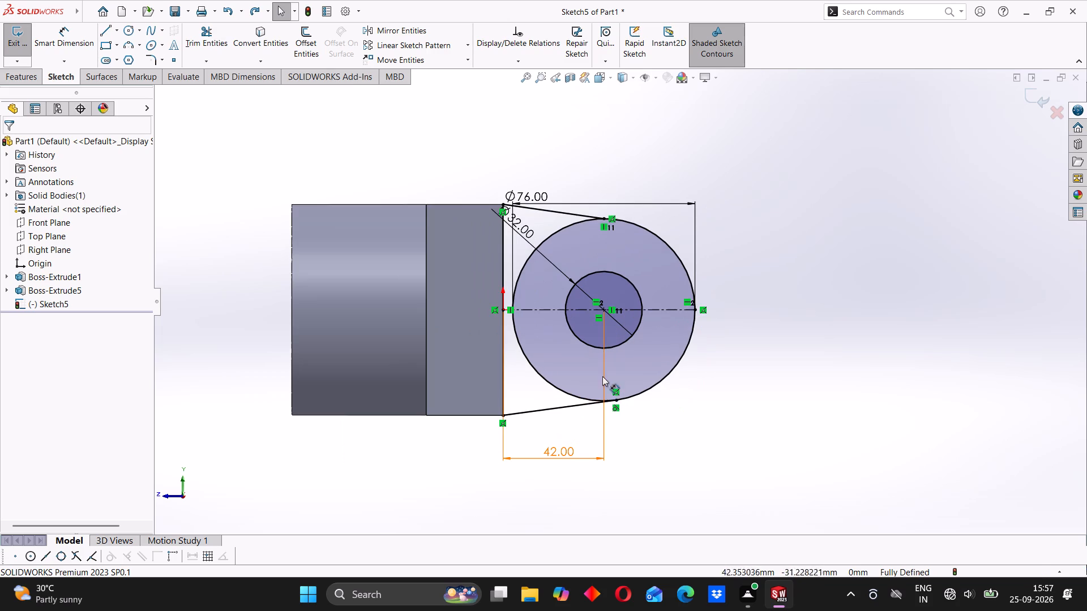
click(216, 38)
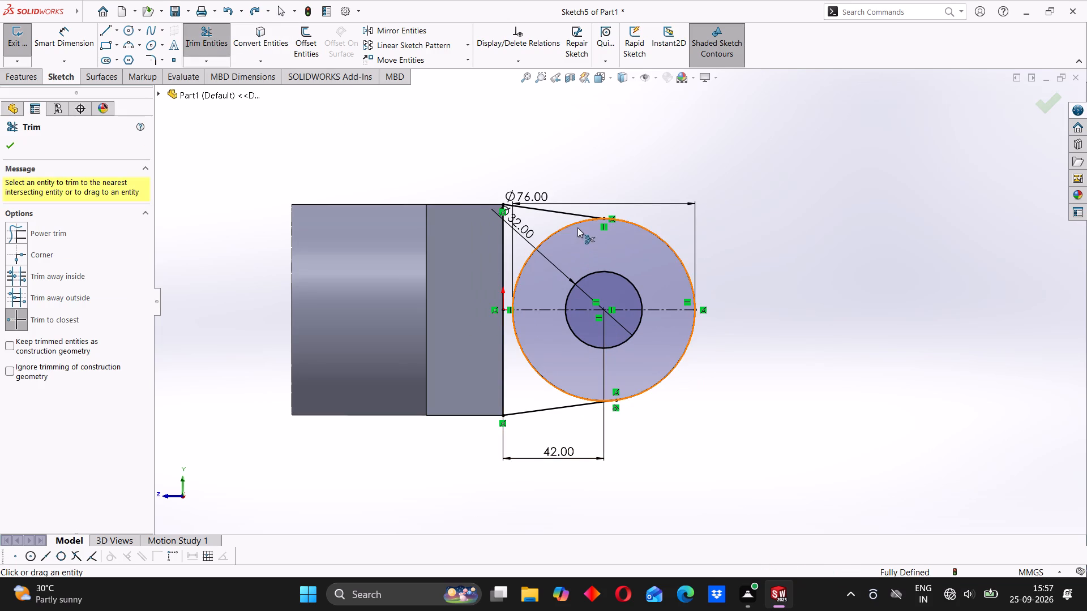
click(561, 230)
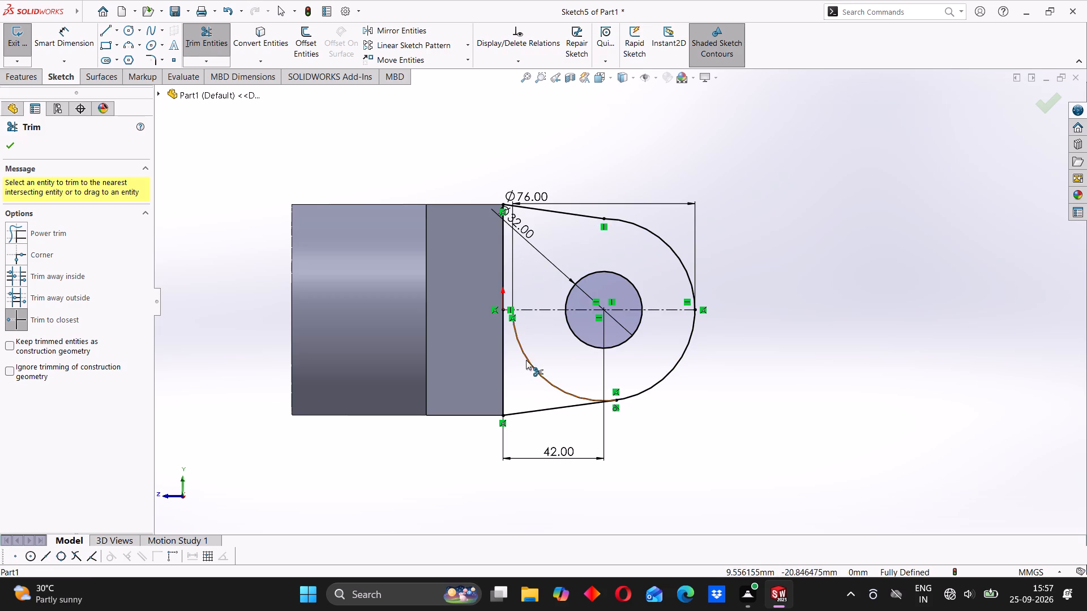
click(526, 360)
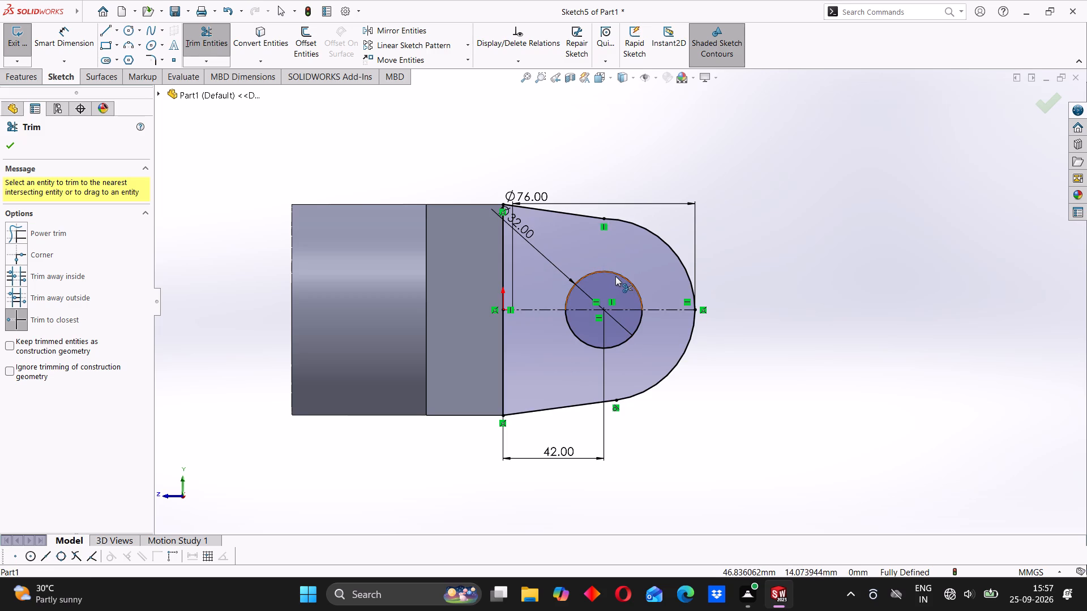
scroll(739, 374, up, 1)
click(690, 394)
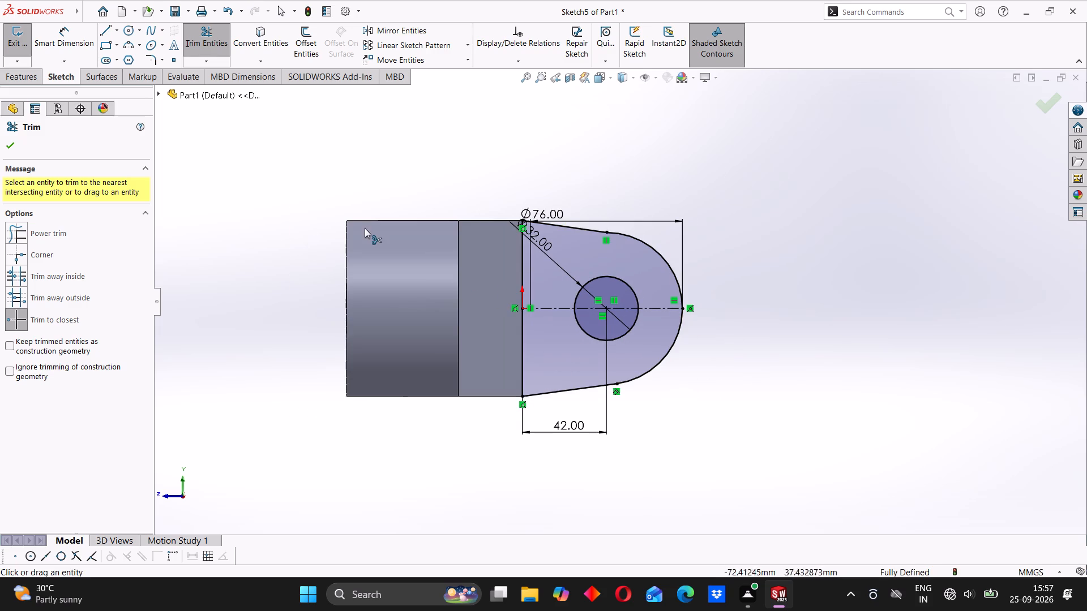
click(6, 151)
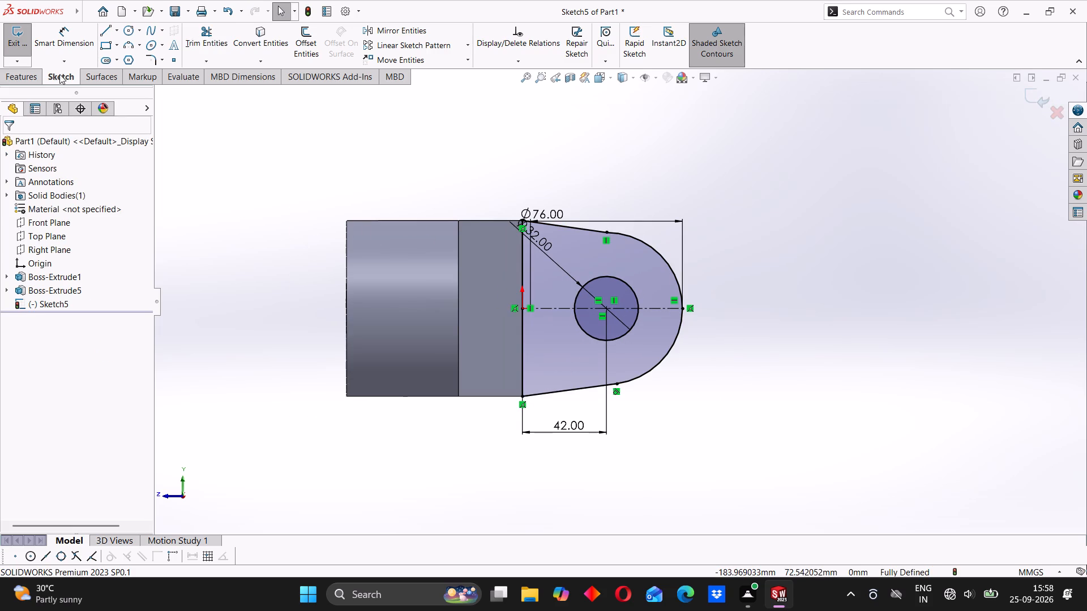
Extrude the arm profile 32 mm in the reversed direction so it runs inward over the block, merged with the body.
click(29, 78)
click(34, 40)
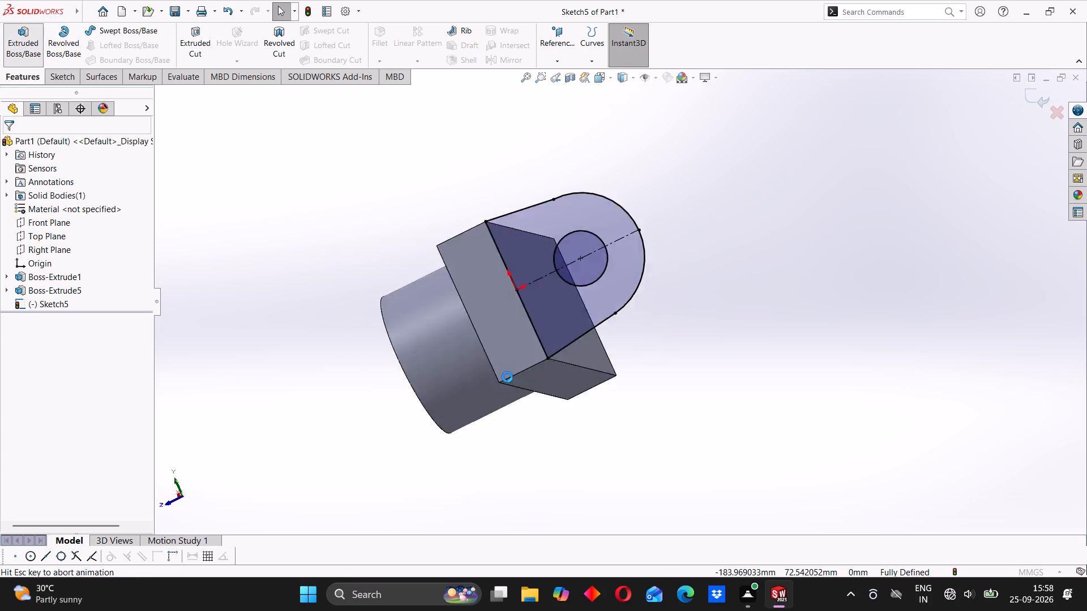
middle_drag(531, 388, 459, 380)
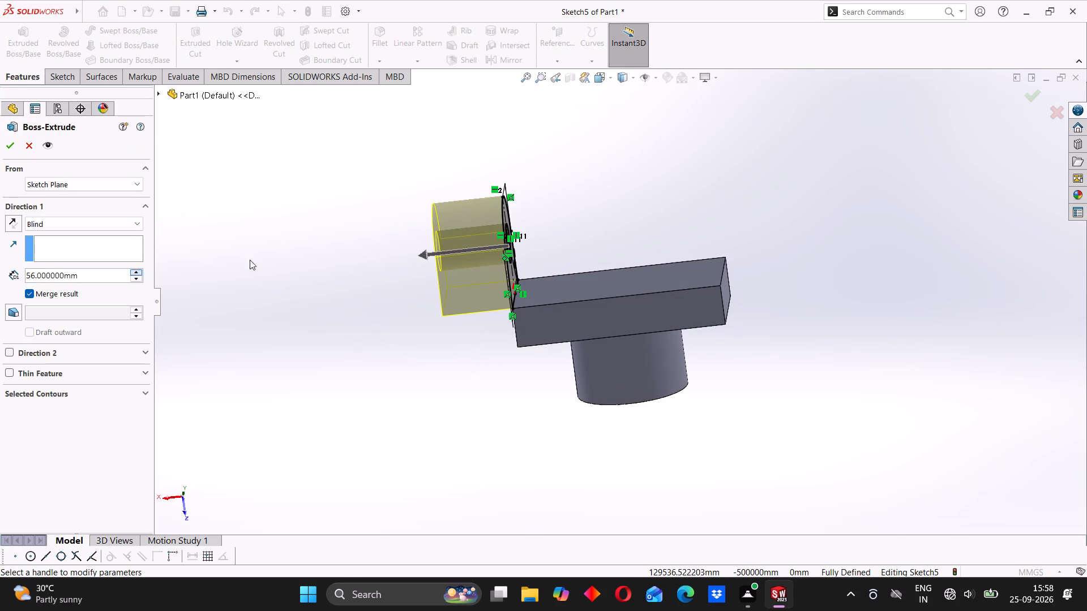
click(14, 220)
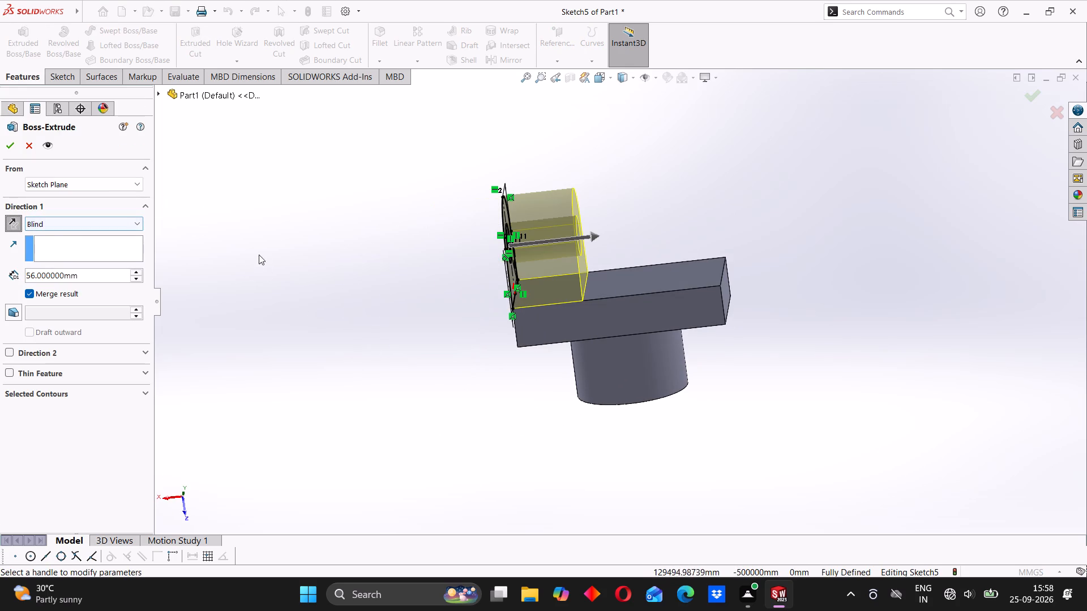
drag(76, 276, 37, 278)
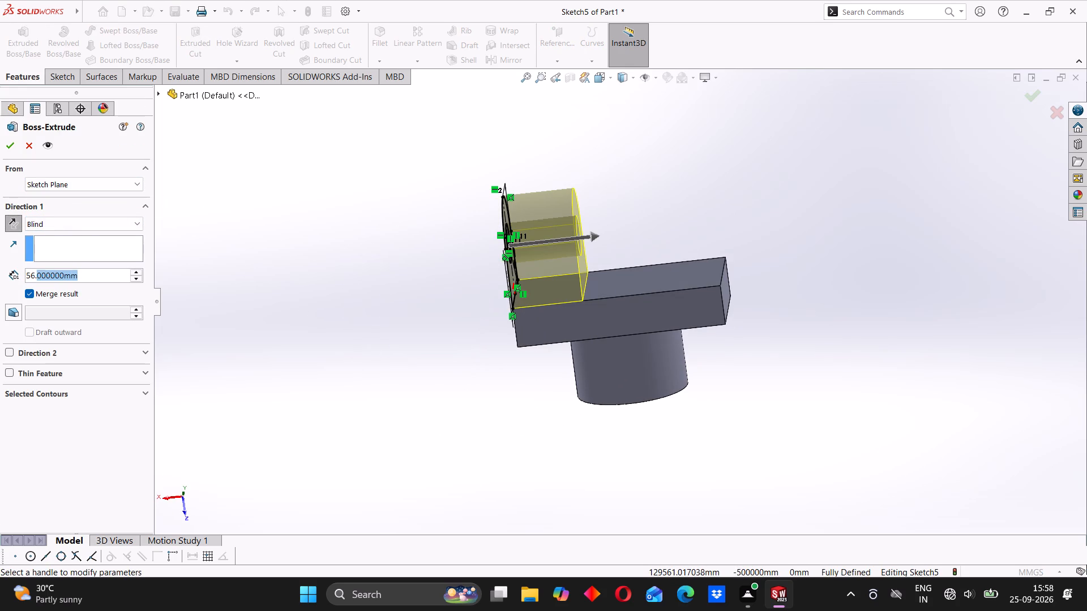
drag(37, 278, 1, 278)
key(3)
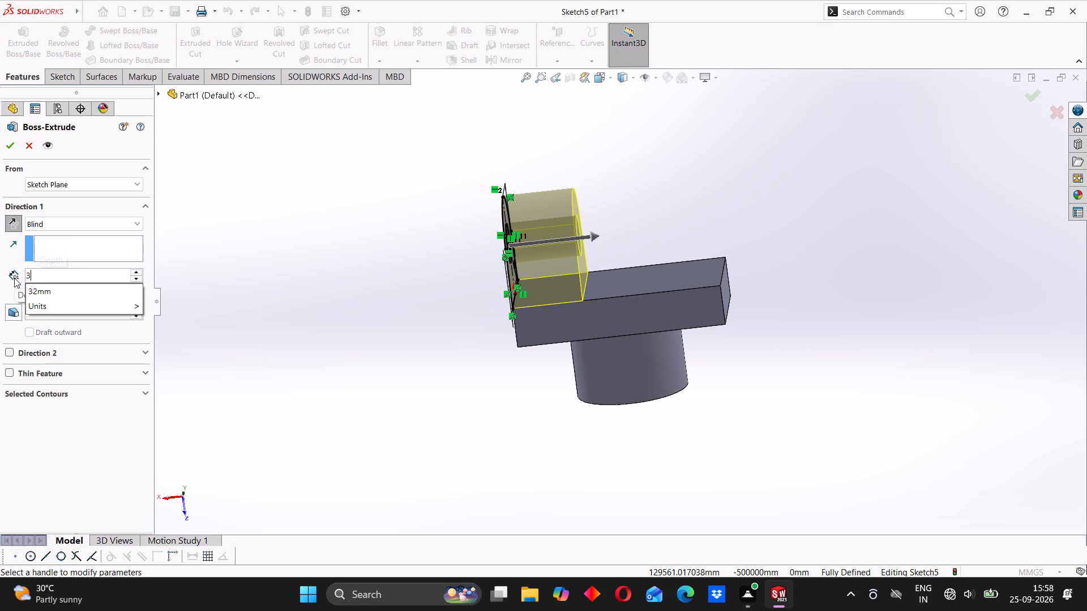
key(2)
key(Return)
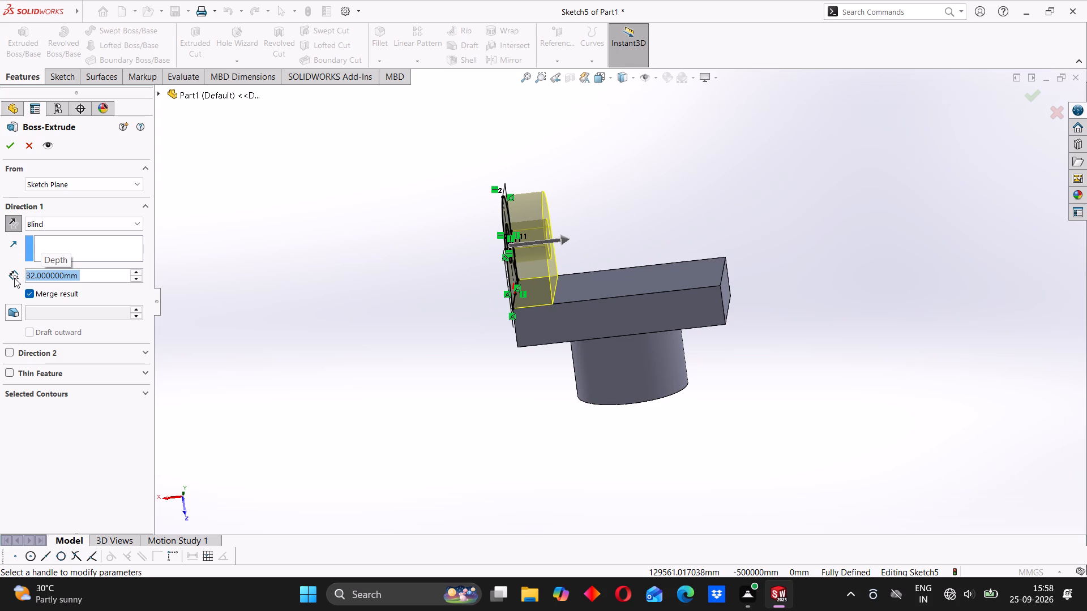
click(6, 143)
Mirror the extruded arm about the Right Plane to the opposite end of the block.
scroll(550, 378, up, 2)
middle_drag(550, 378, 598, 393)
click(551, 375)
middle_drag(598, 374, 521, 381)
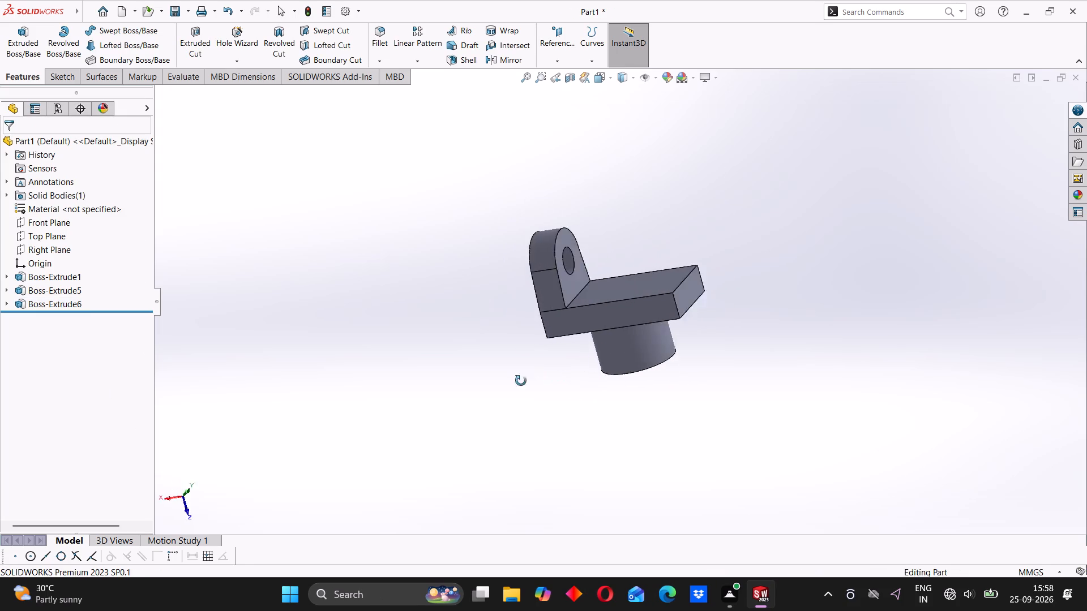
middle_drag(521, 381, 603, 366)
scroll(571, 311, down, 2)
scroll(648, 232, up, 2)
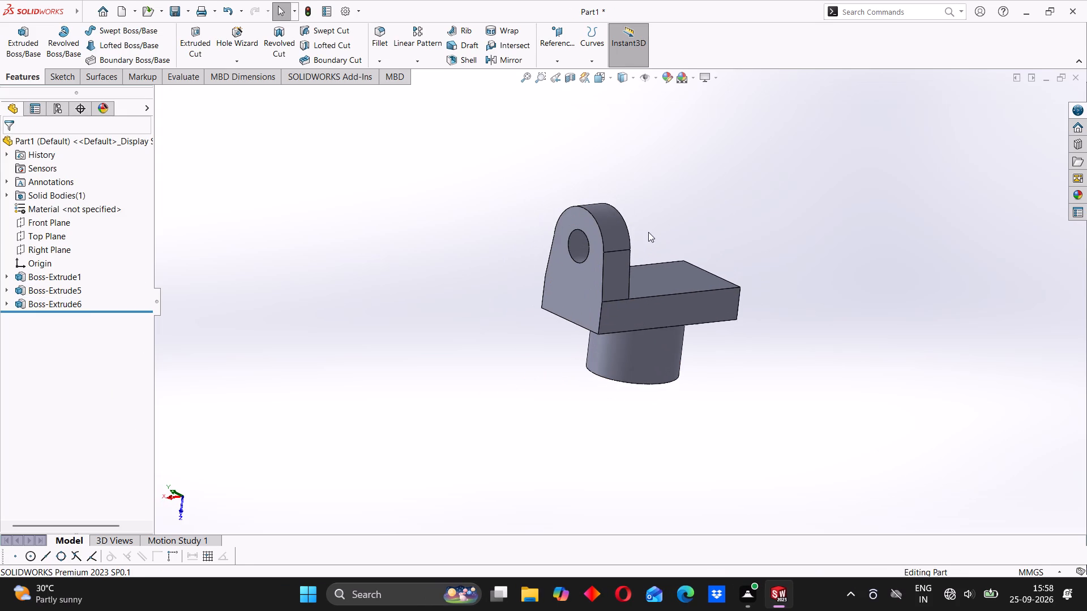
middle_drag(660, 238, 624, 246)
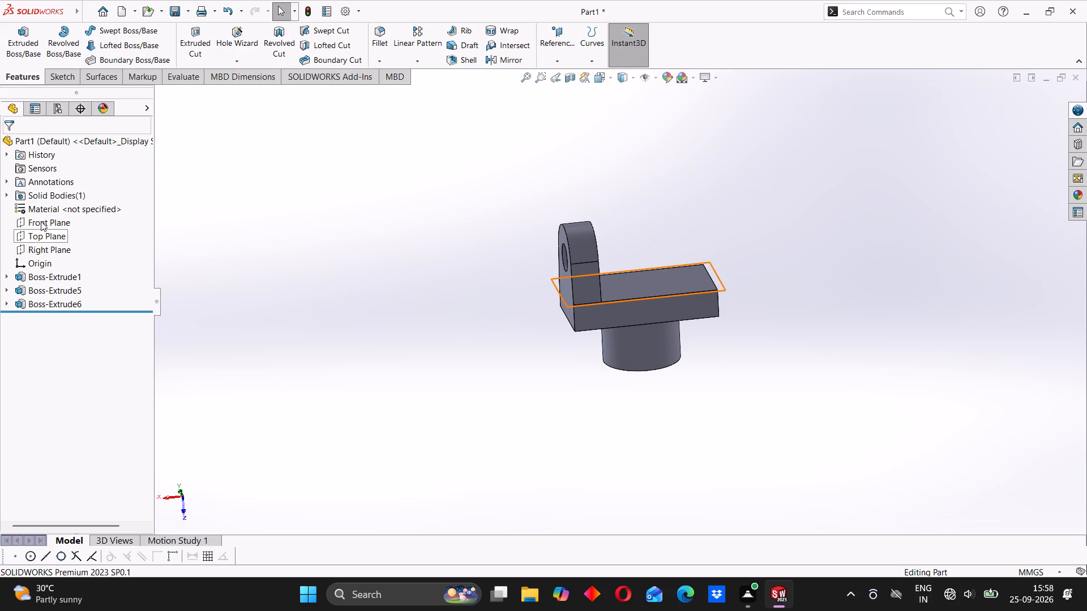
click(53, 251)
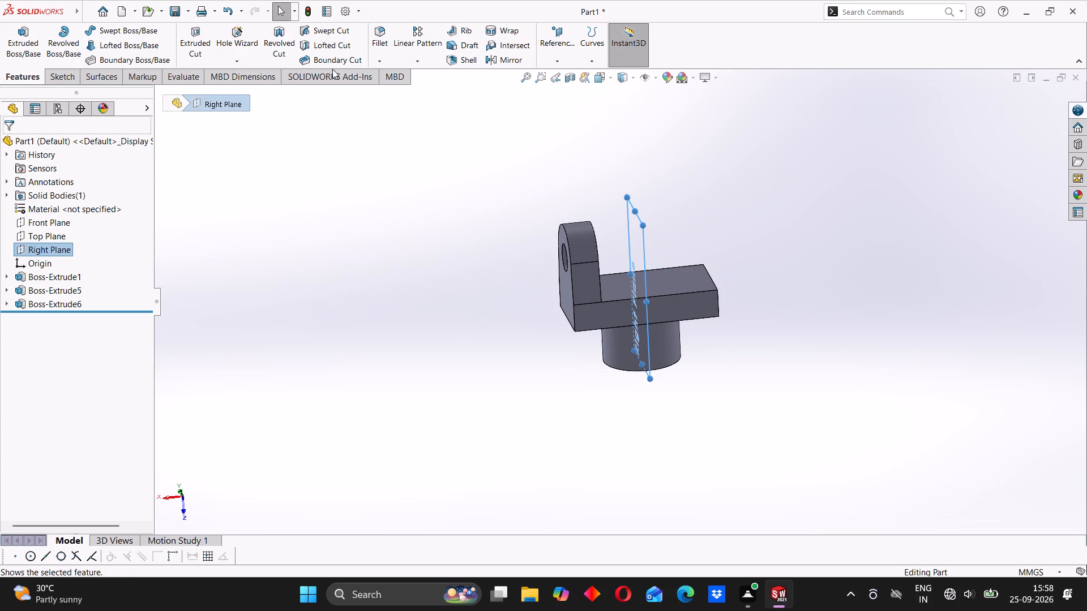
click(386, 60)
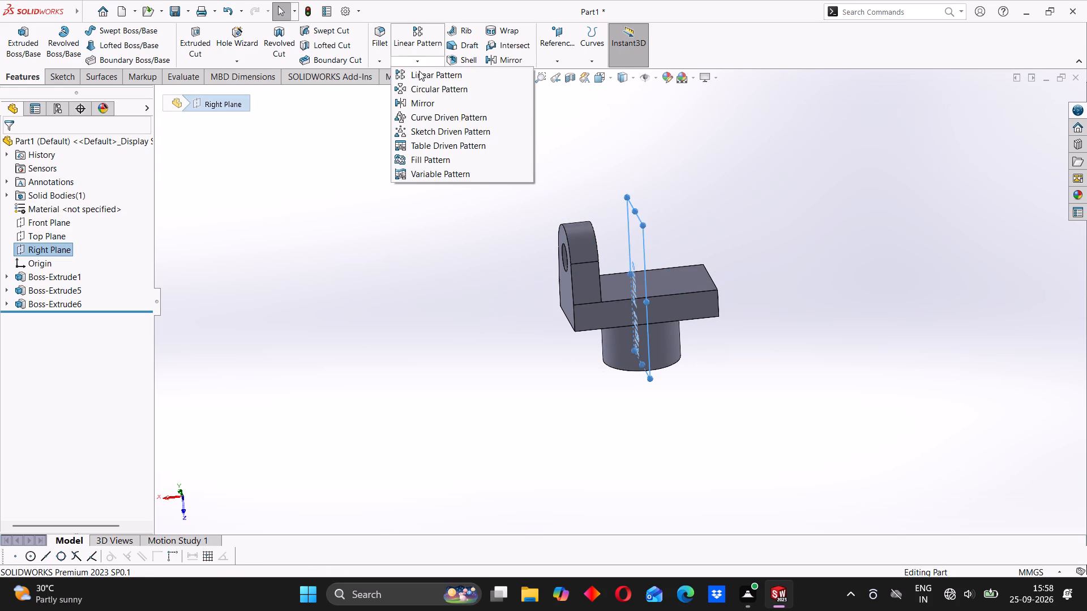
click(423, 100)
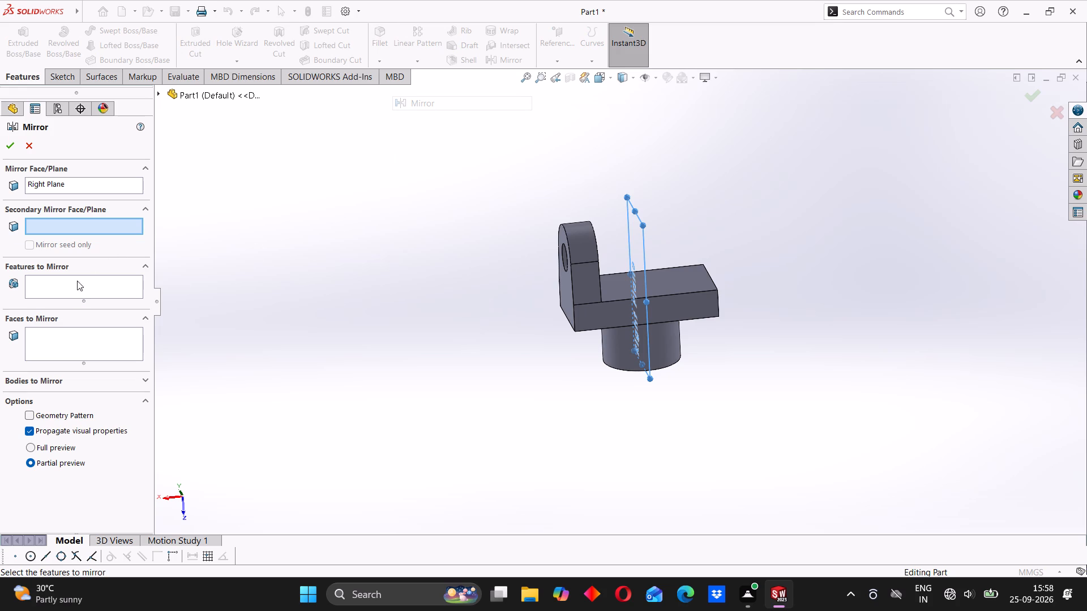
click(77, 290)
click(160, 93)
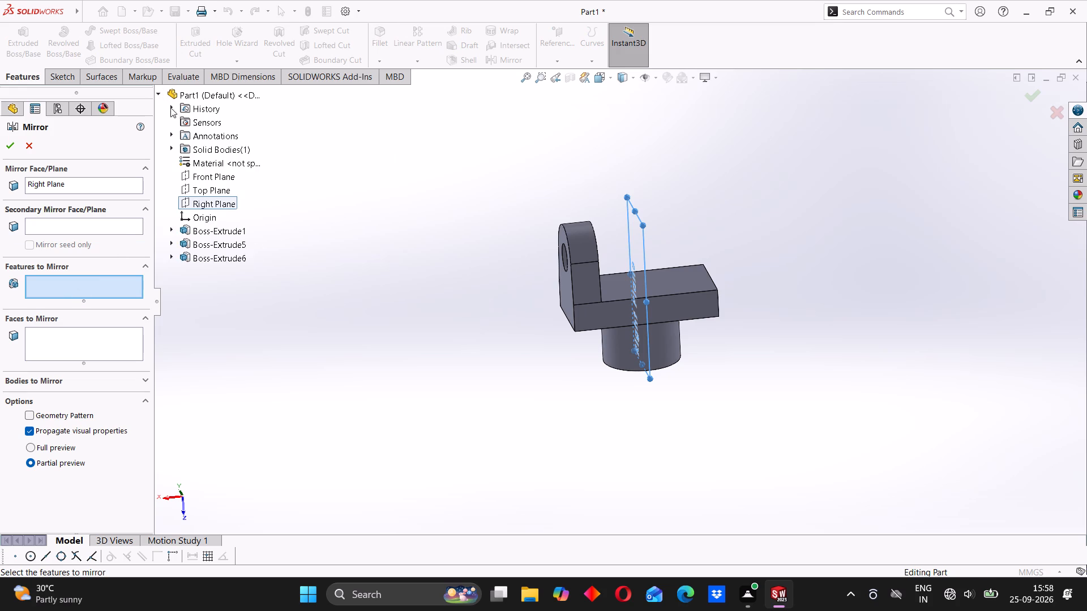
click(208, 256)
click(10, 145)
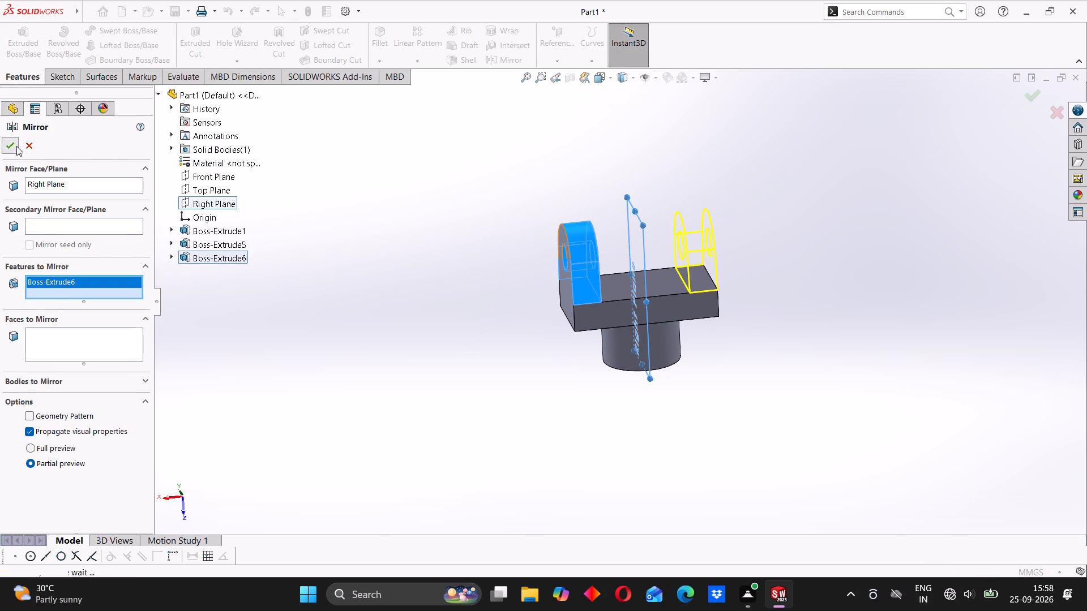
Examine the clevis with both arms and the hollow boss from several sides.
scroll(564, 331, up, 1)
middle_drag(564, 331, 759, 399)
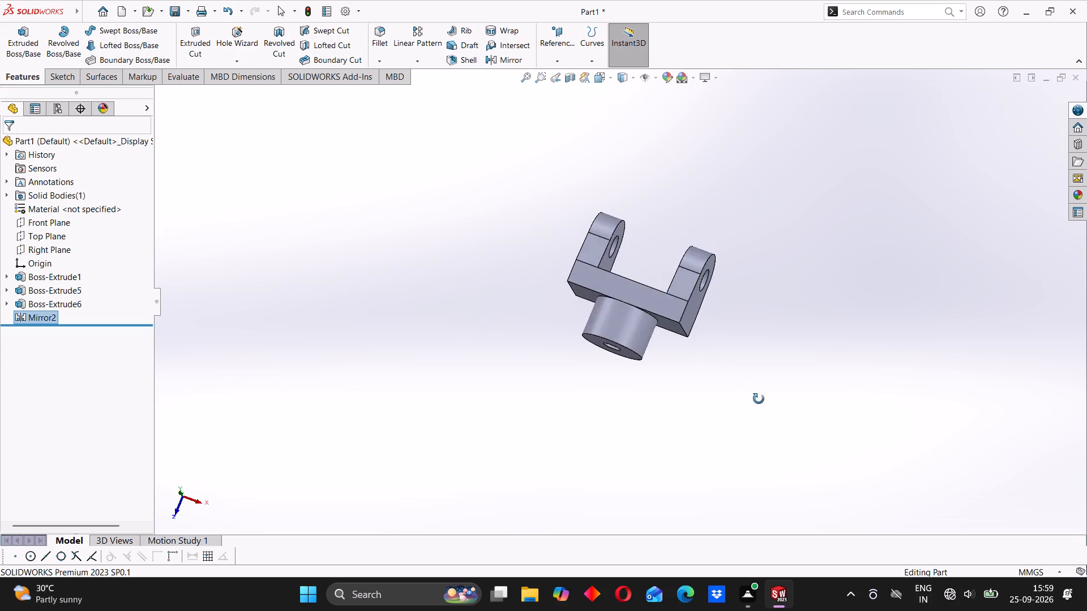
middle_drag(759, 399, 523, 358)
middle_drag(556, 319, 641, 209)
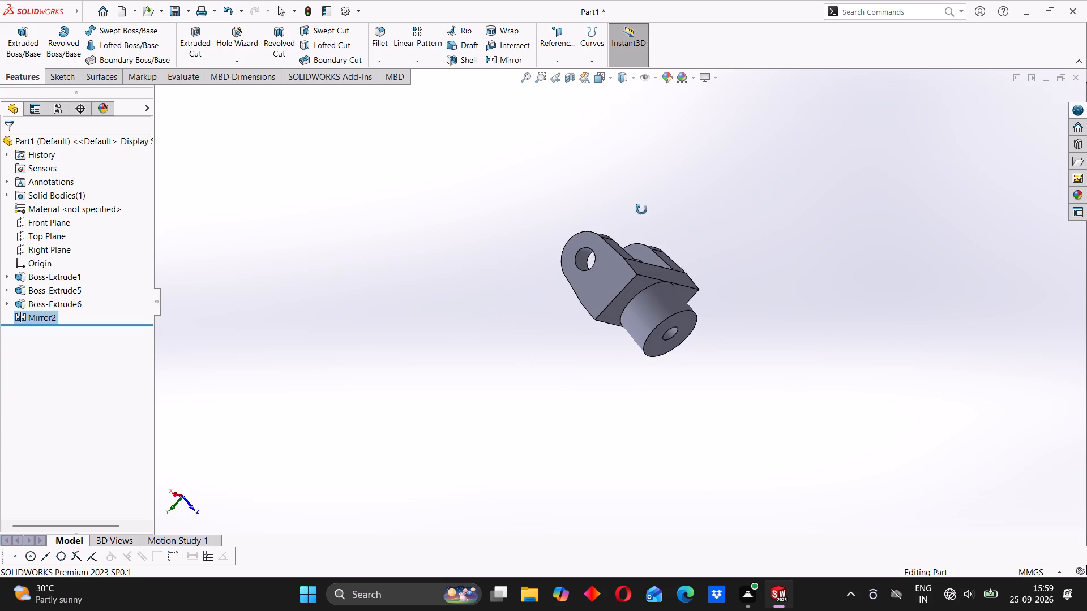
middle_drag(641, 209, 560, 379)
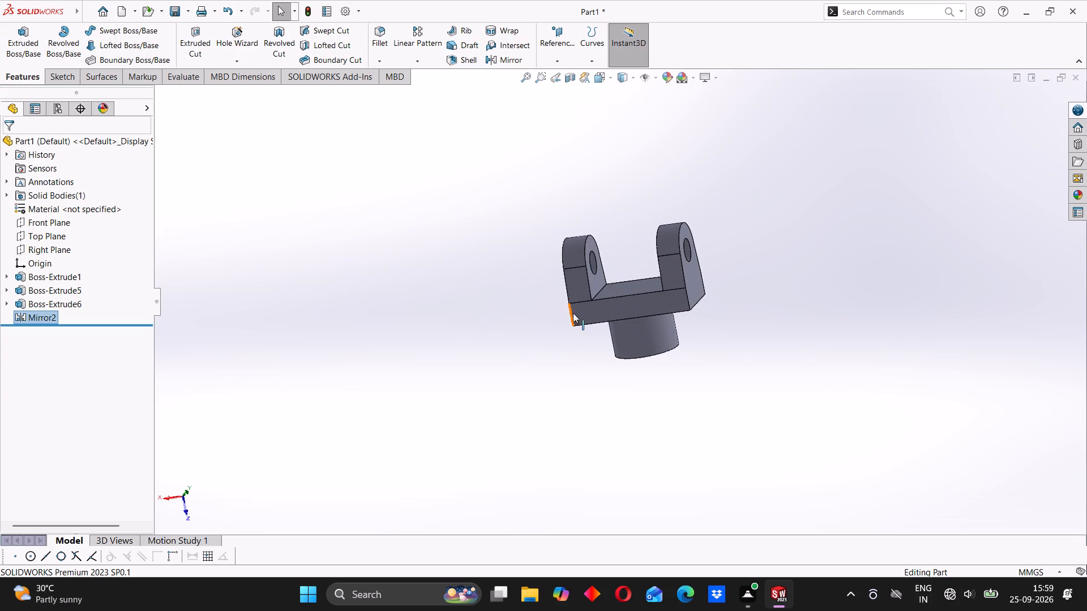
scroll(576, 311, down, 2)
scroll(576, 311, up, 4)
middle_drag(560, 317, 580, 332)
click(543, 304)
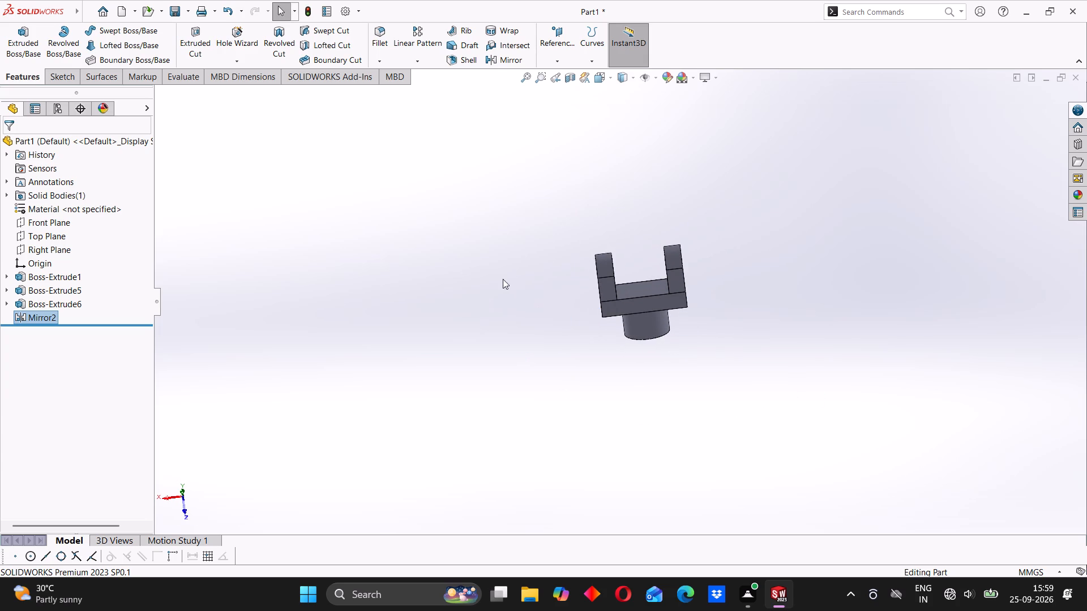
click(48, 75)
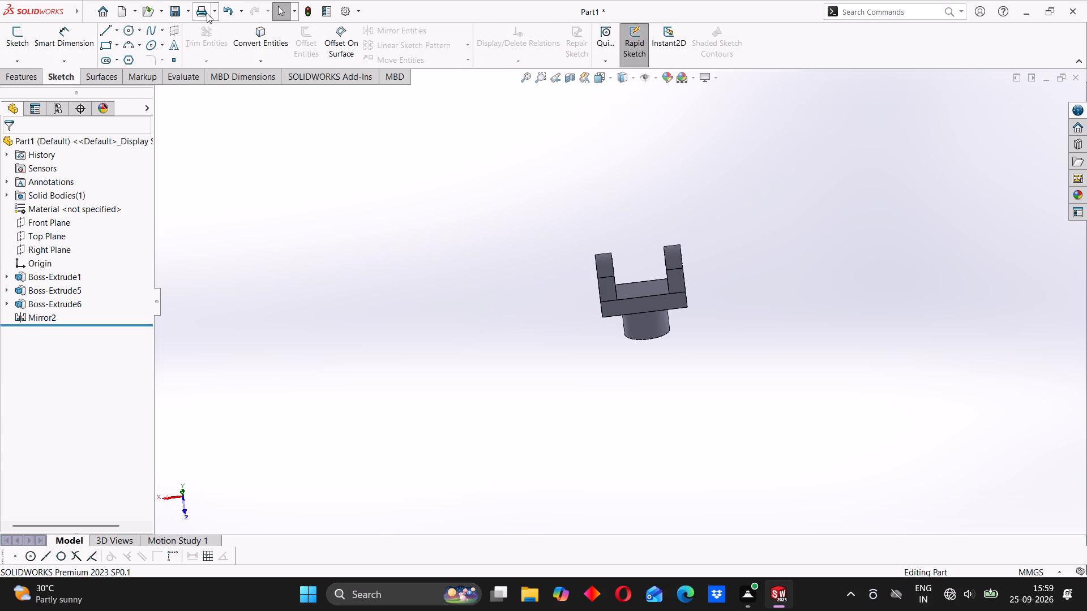
Start saving the part under a new location and create a folder named ASSEBLY 5 in Downloads.
click(189, 13)
click(192, 45)
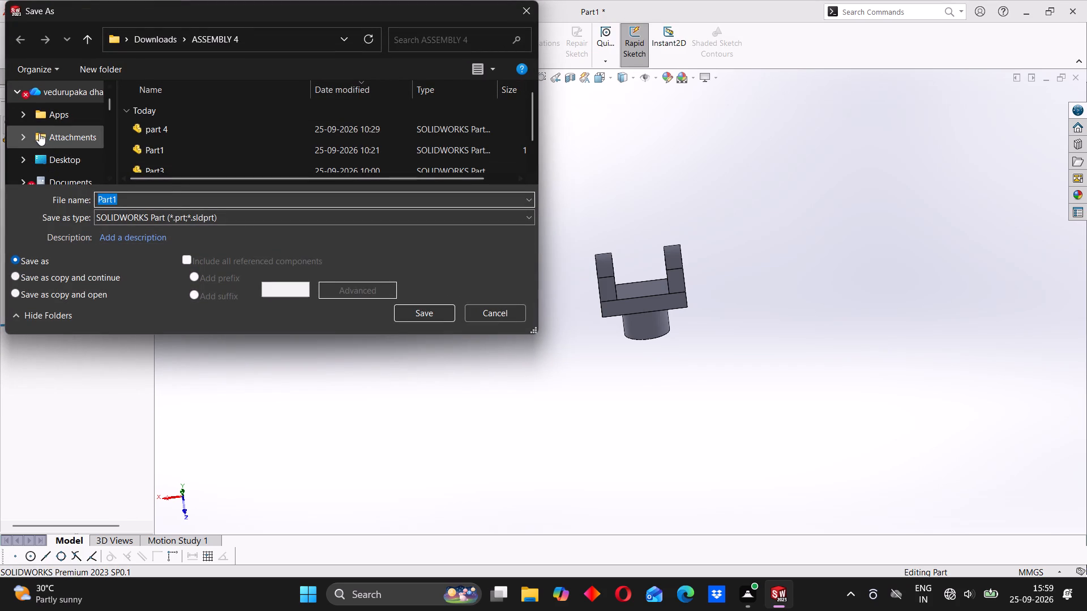
scroll(45, 129, down, 3)
click(66, 175)
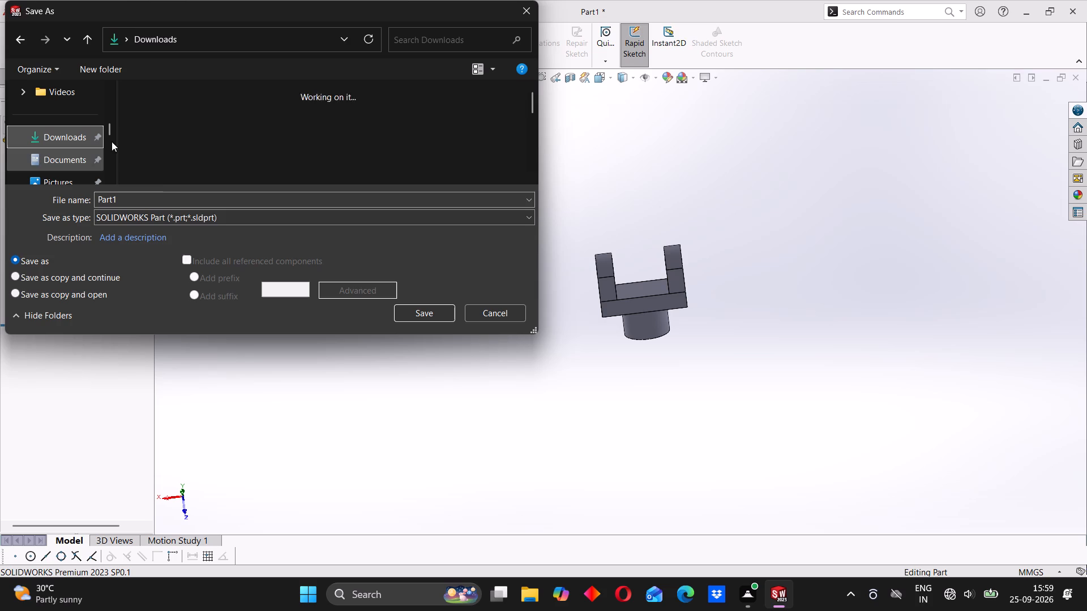
click(85, 64)
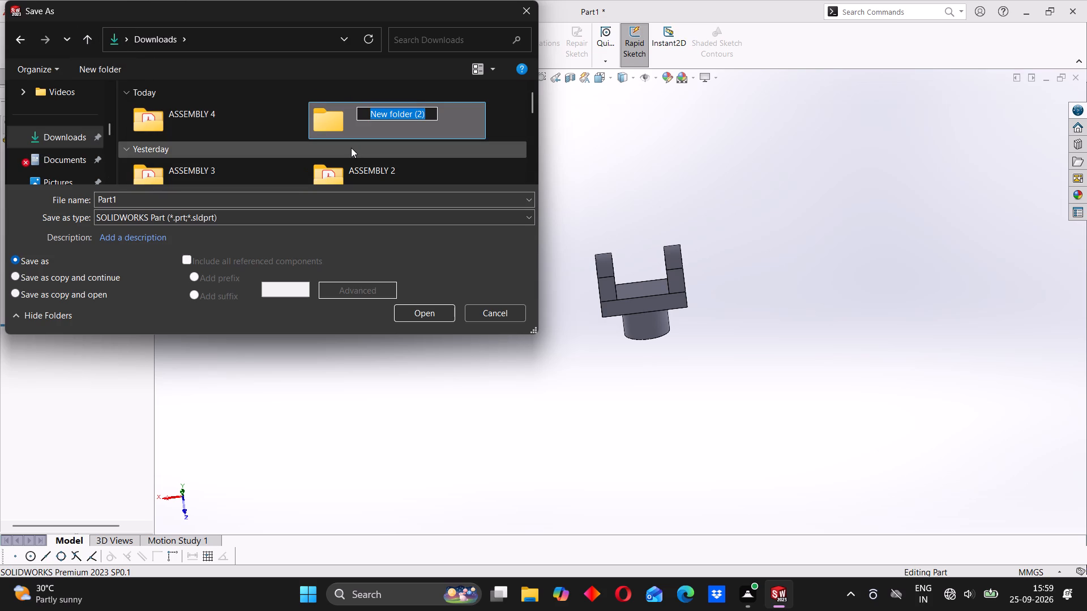
text(ASS)
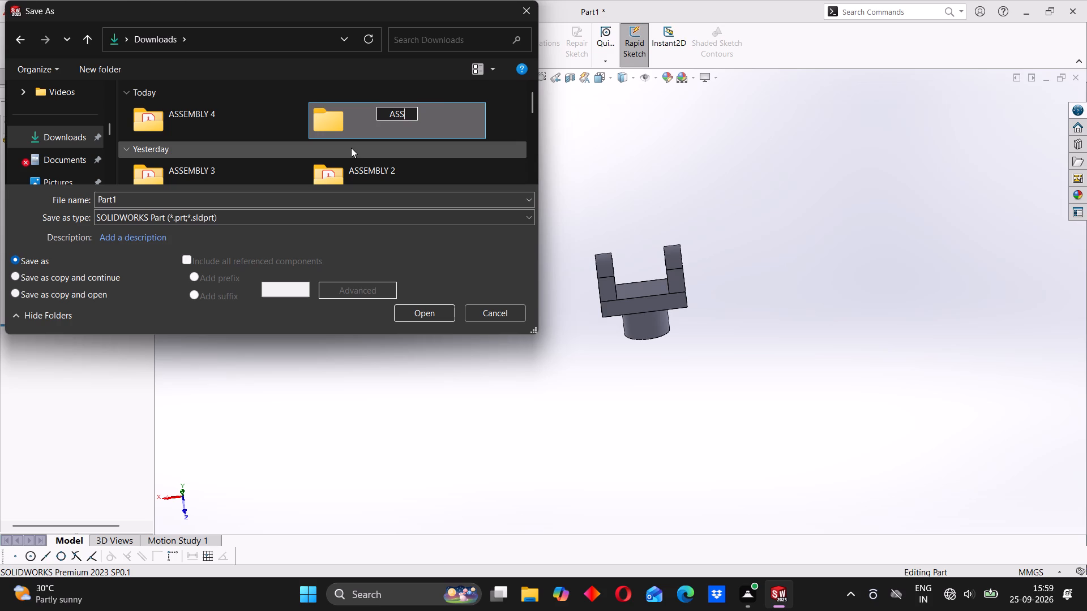
text(EBL)
key(y)
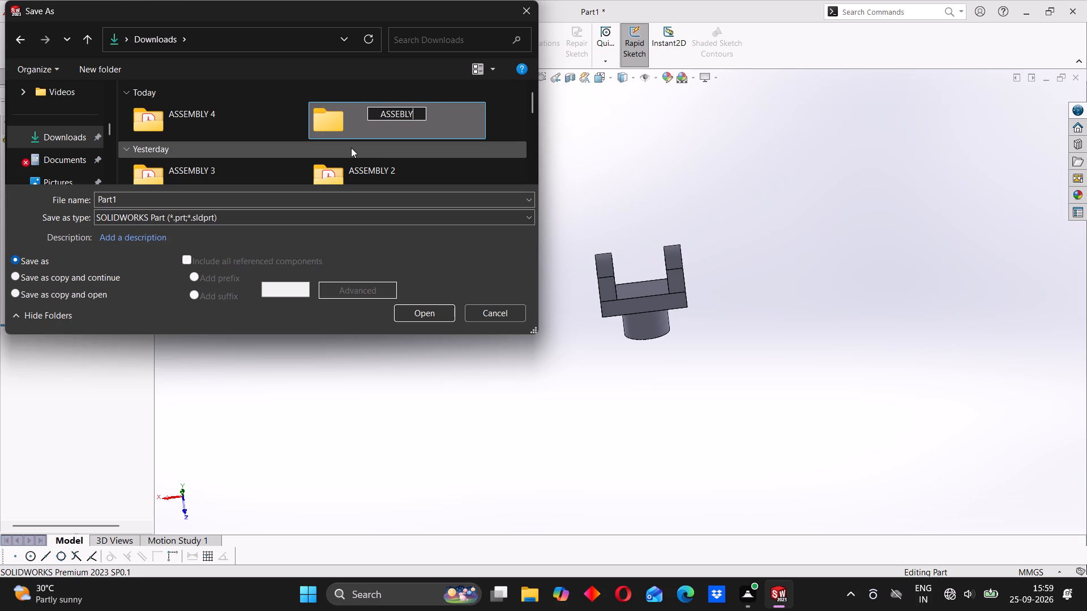
key(4)
key(BackSpace)
key(space)
text(5)
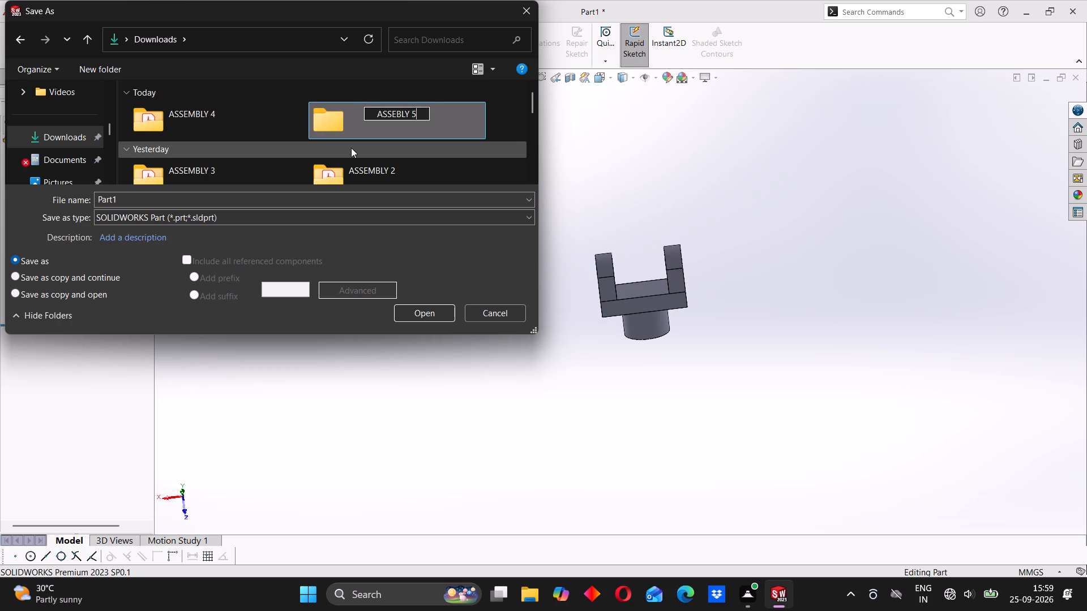
click(431, 309)
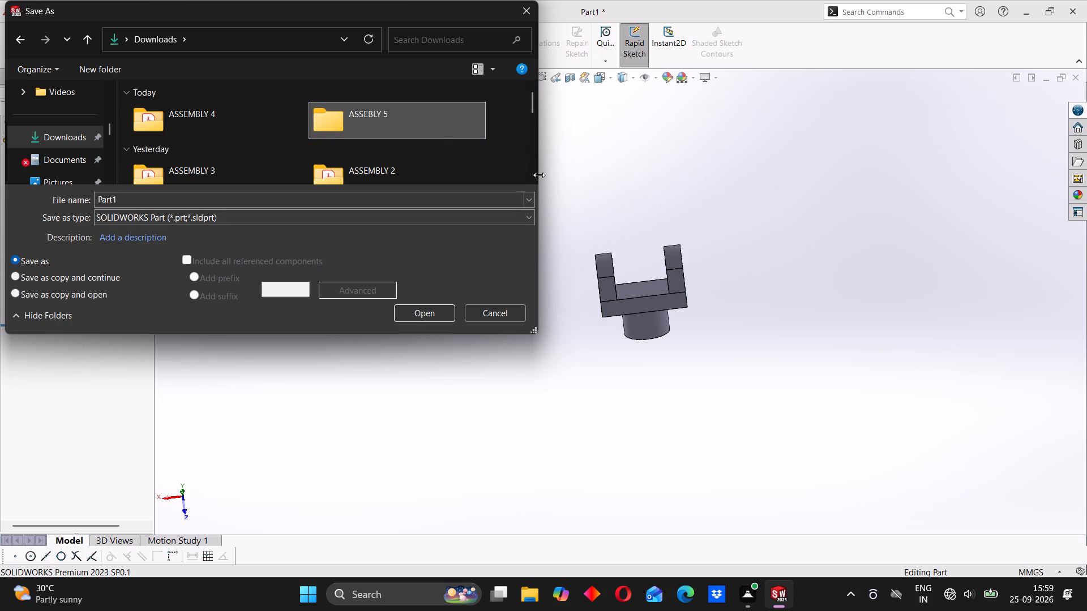
Save the clevis as the SOLIDWORKS part Part1 in the ASSEBLY 5 folder.
double_click(403, 110)
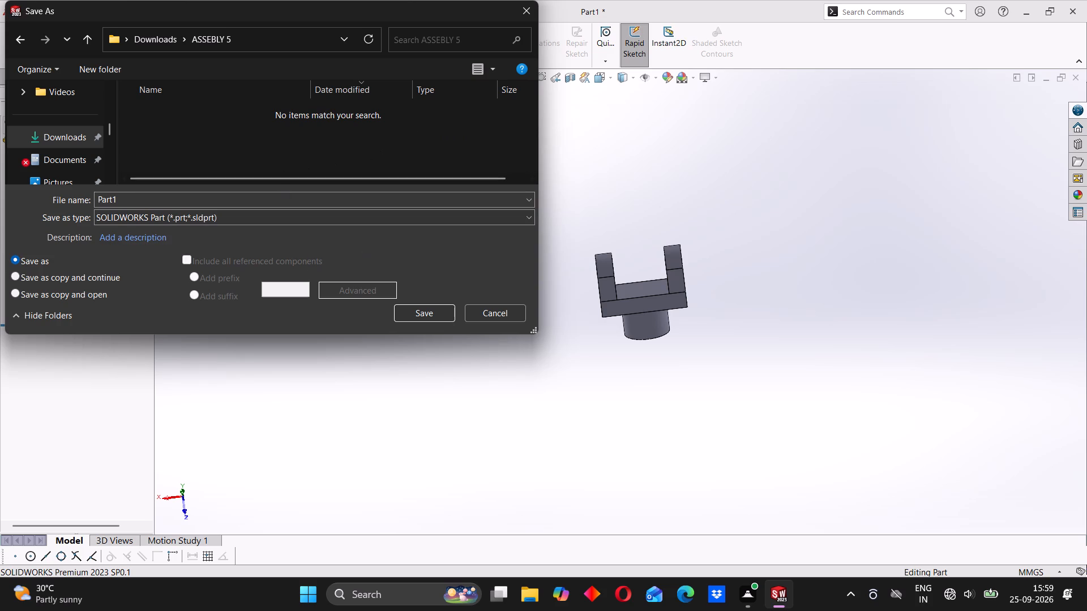
click(211, 201)
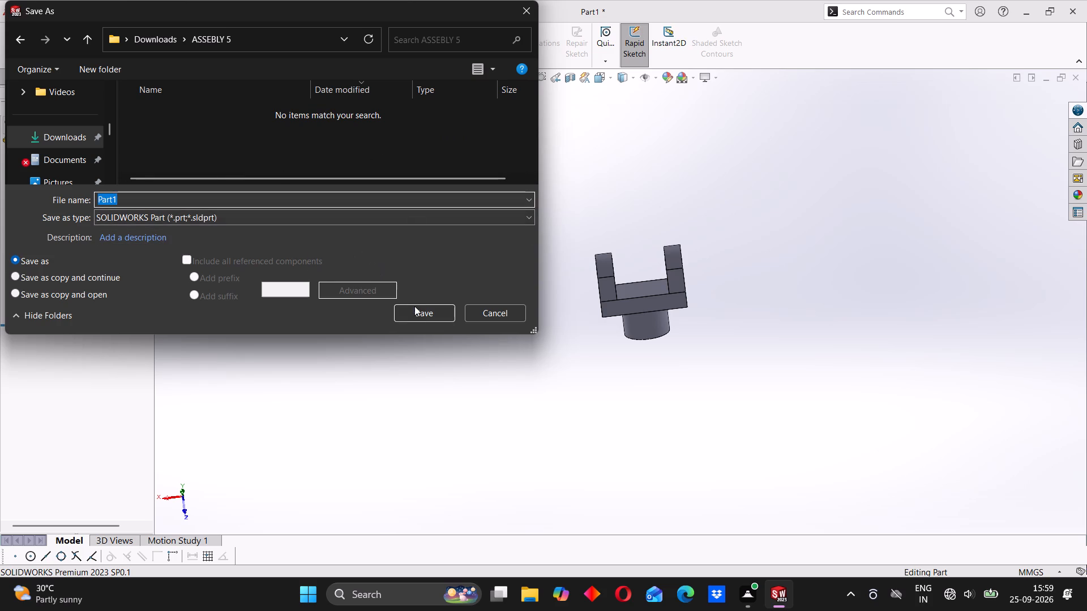
click(417, 309)
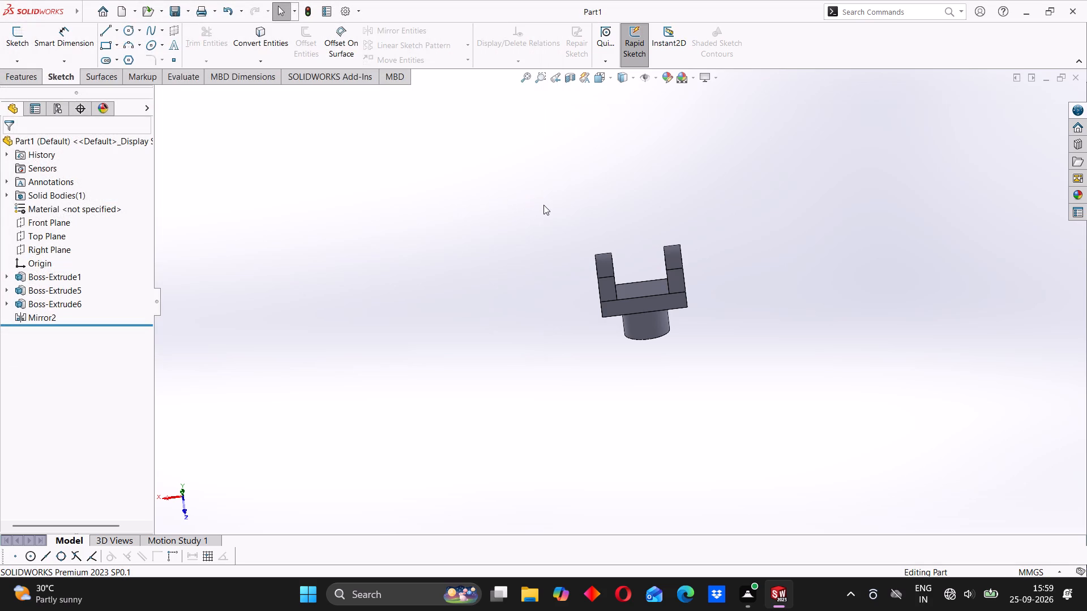
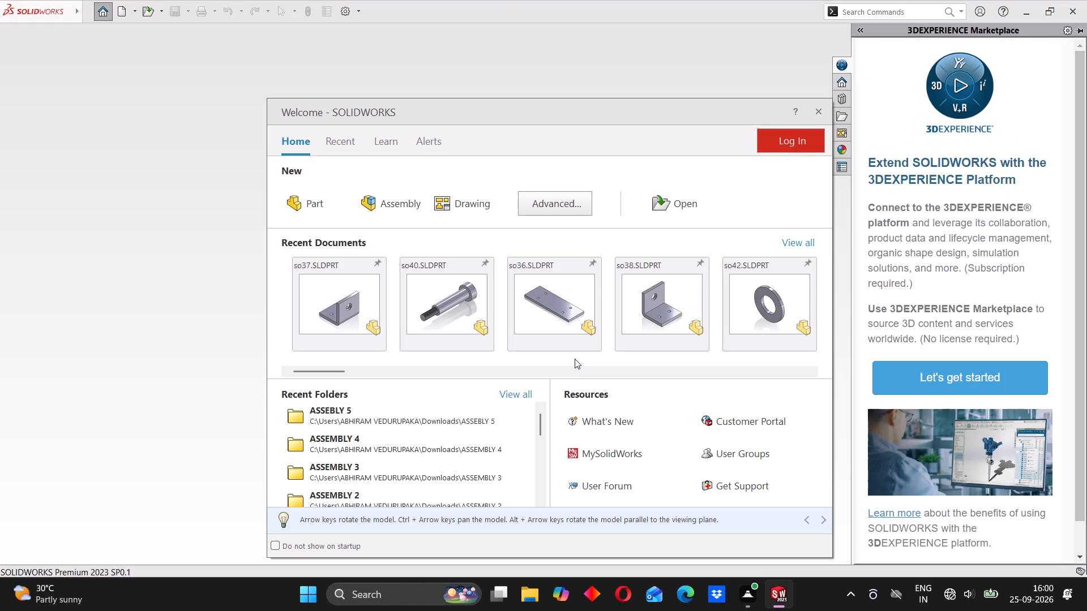
Create a new part document.
click(308, 205)
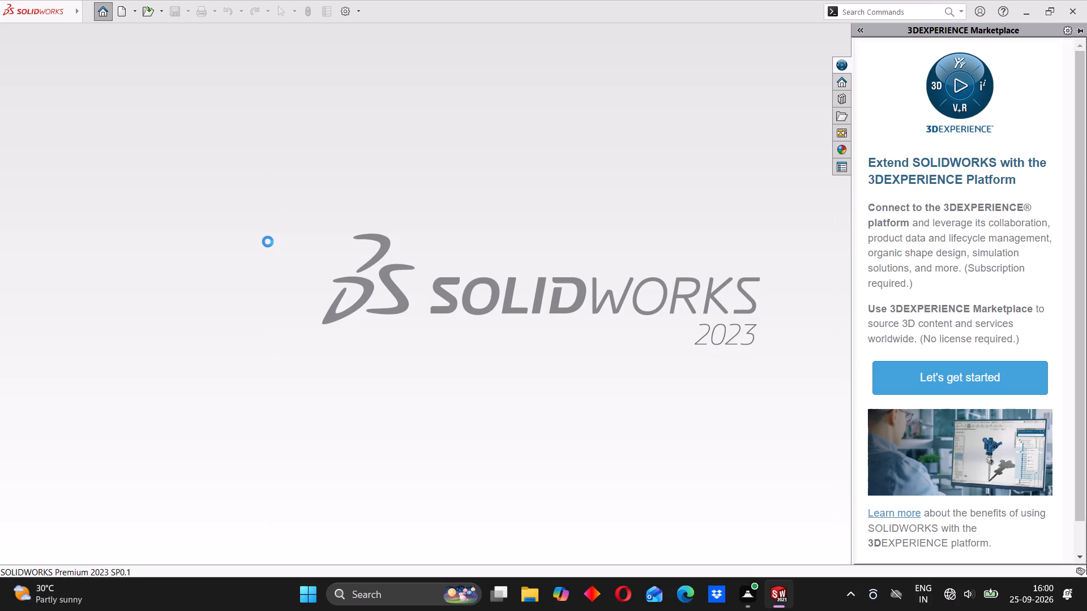
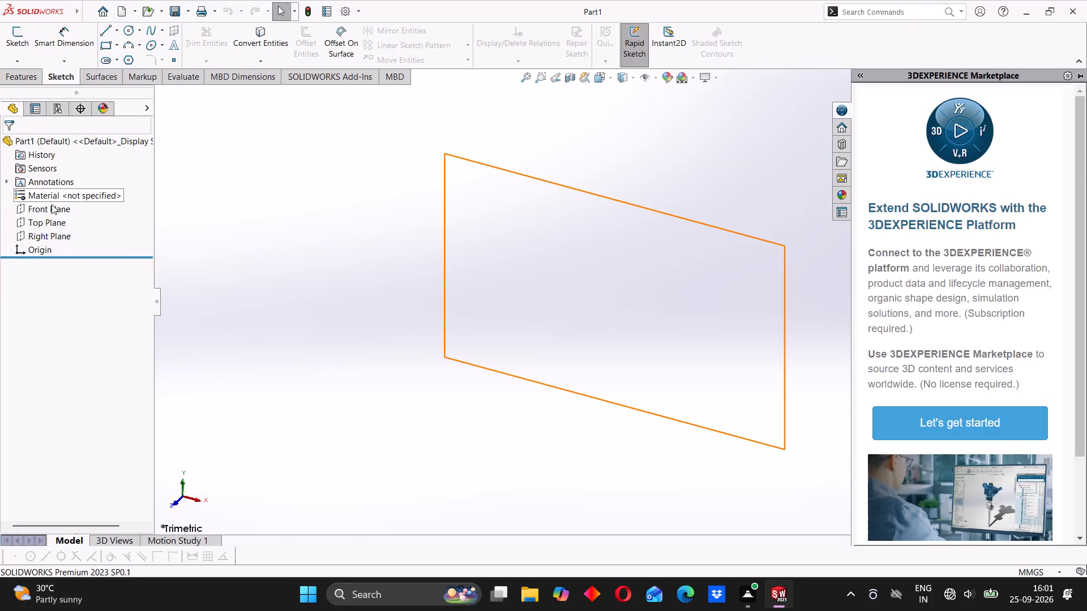
On the Front Plane, sketch a circle centred on the origin and dimension its diameter to 56 mm.
click(51, 206)
click(62, 193)
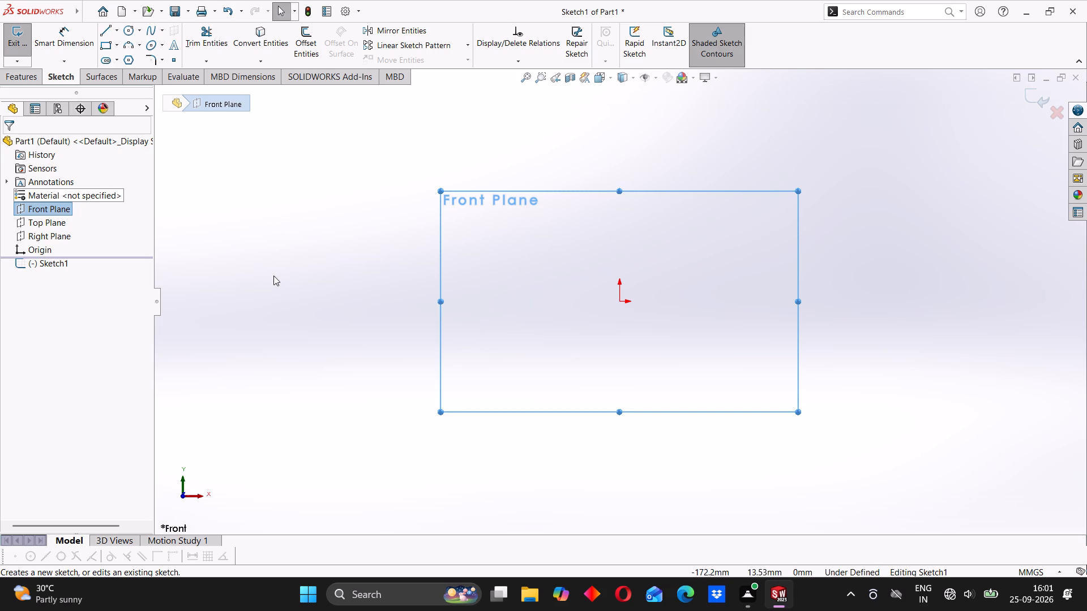
click(127, 32)
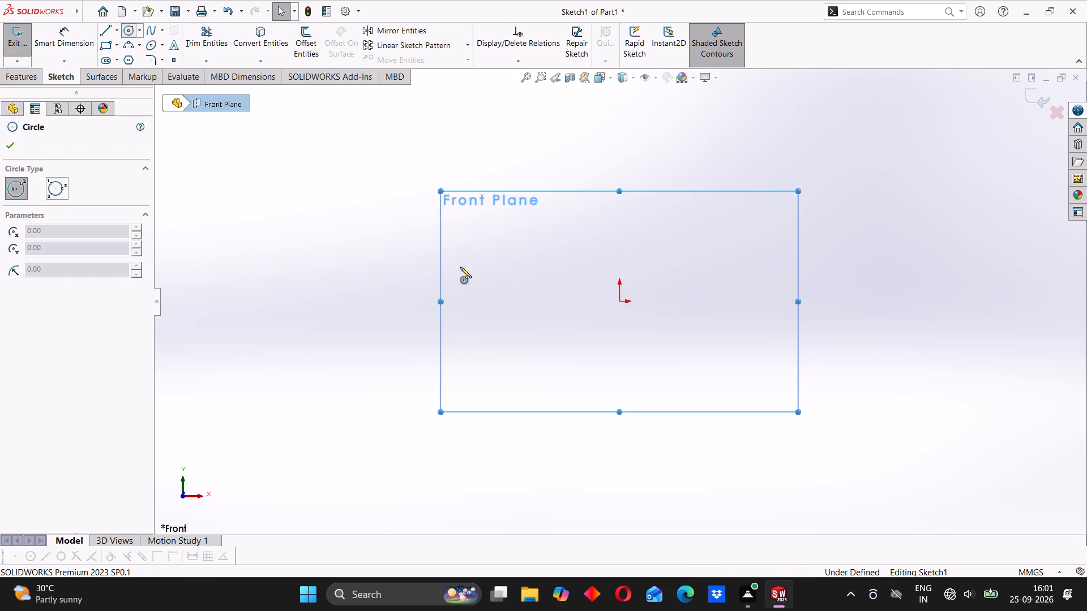
click(620, 303)
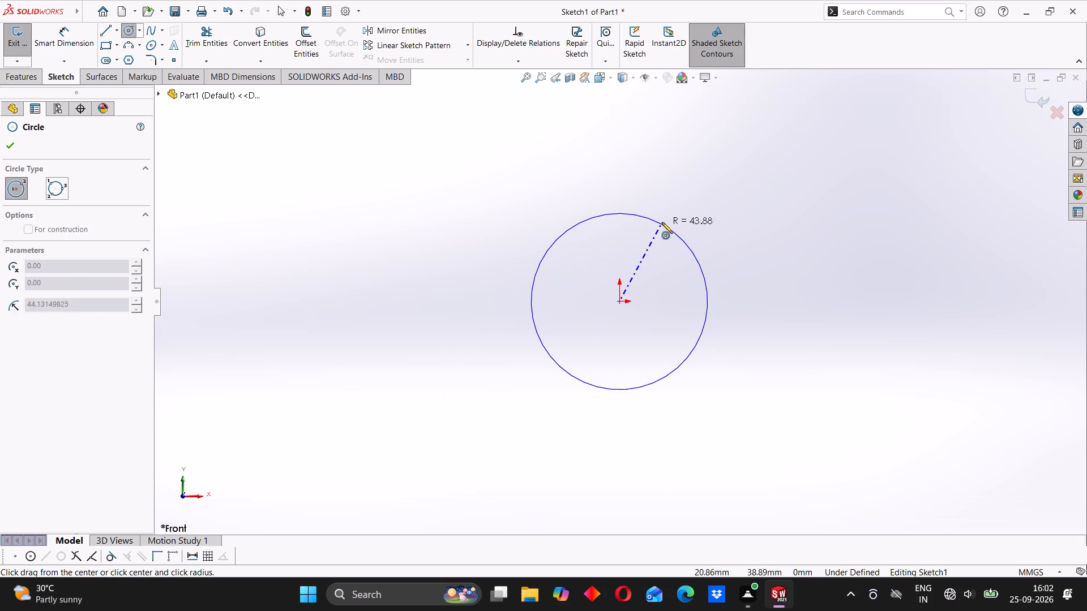
click(662, 222)
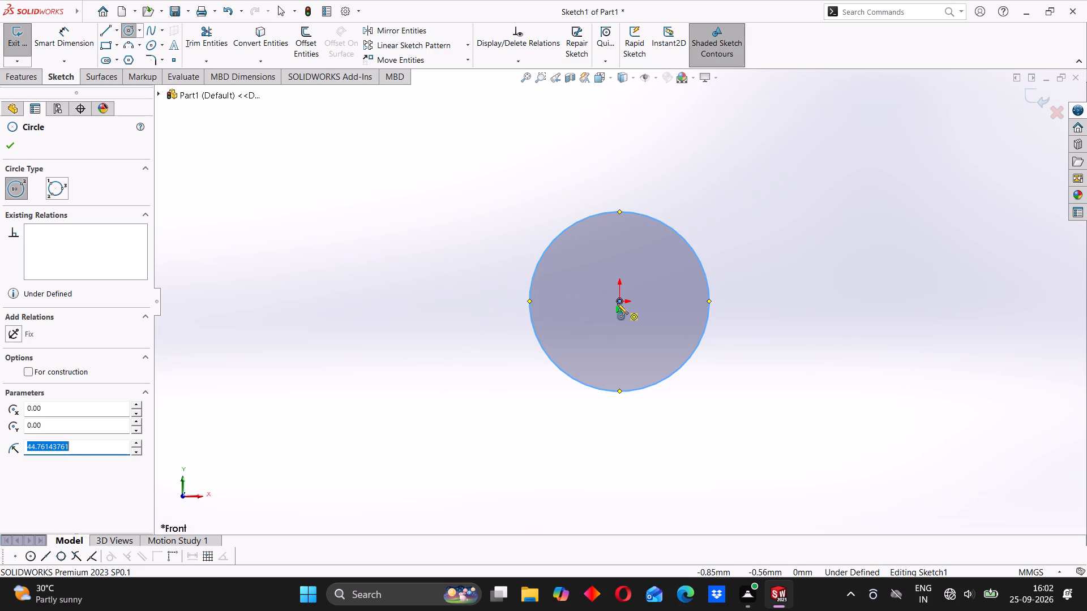
click(619, 302)
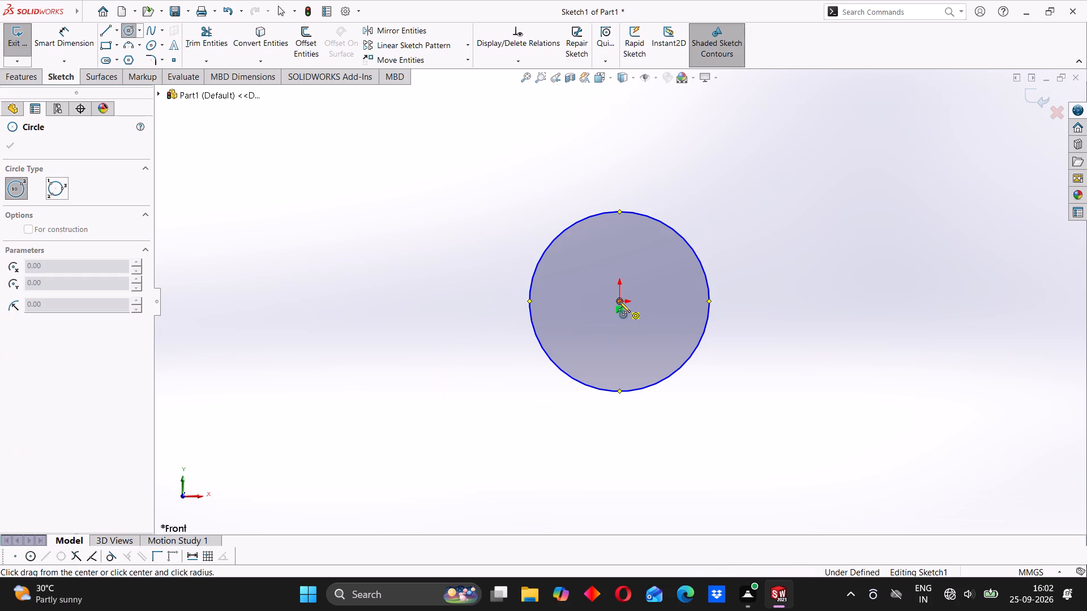
right_click(340, 230)
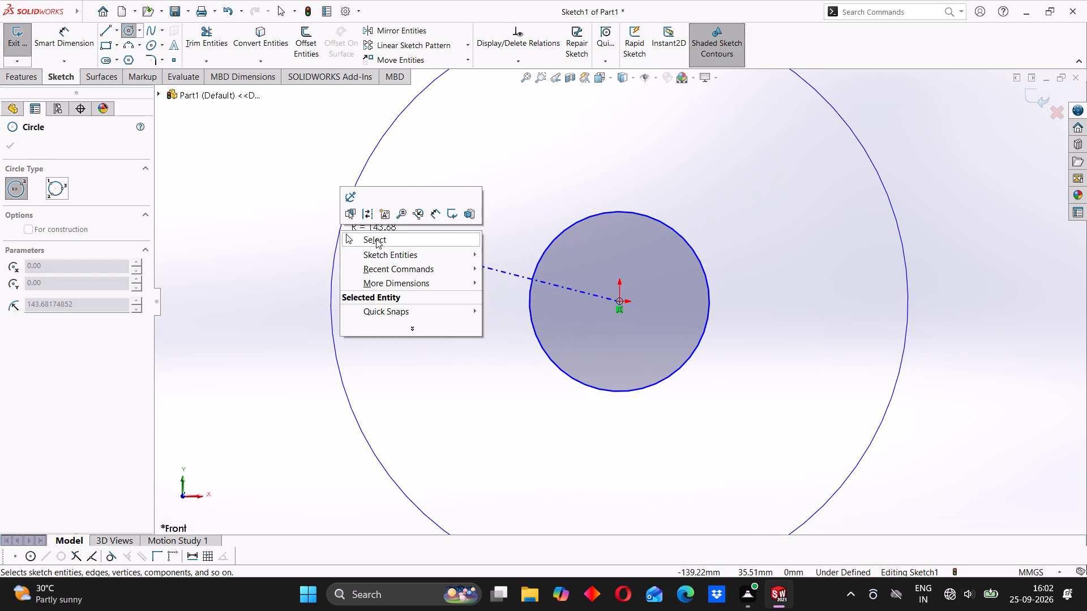
click(376, 240)
click(84, 36)
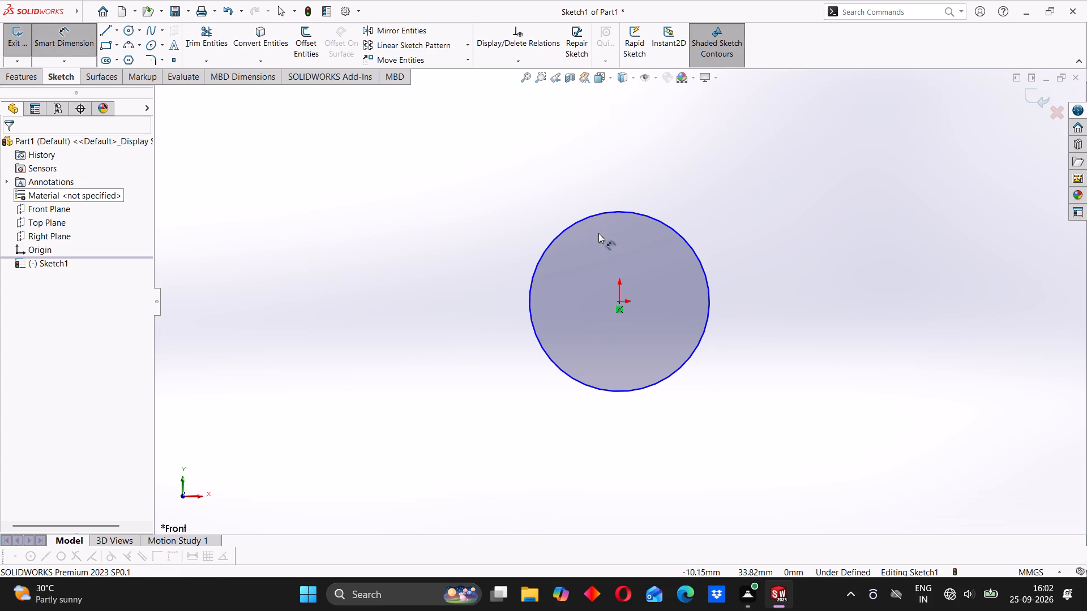
click(572, 227)
click(490, 218)
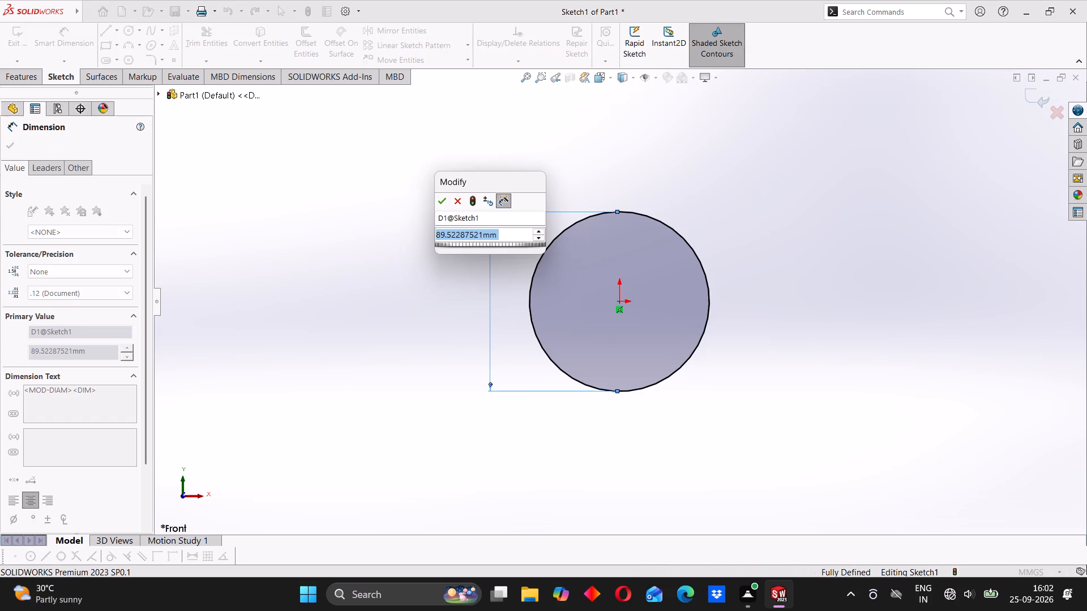
text(56)
key(Return)
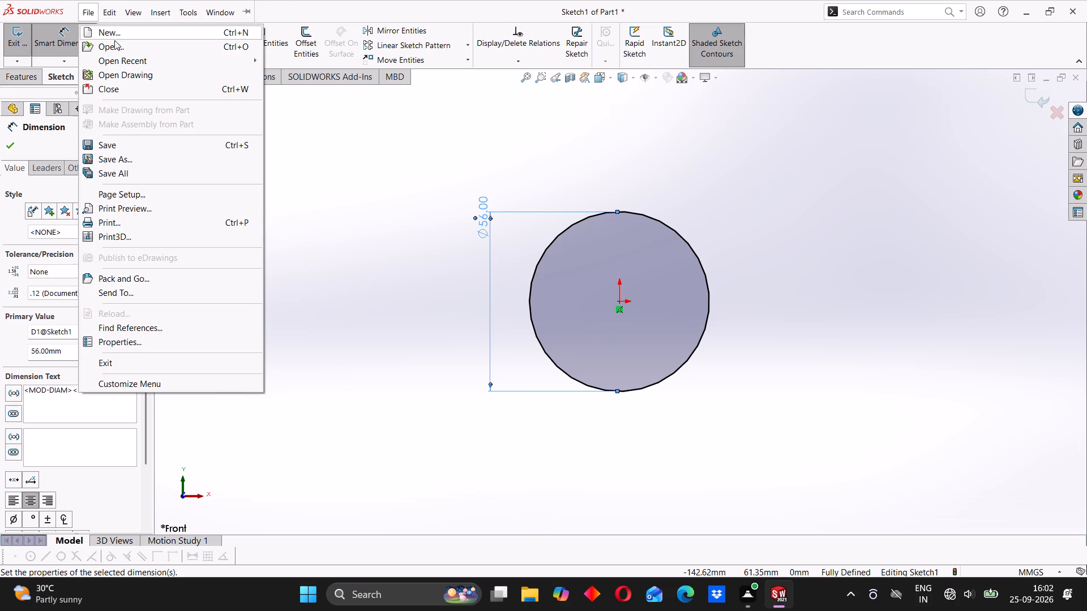
click(368, 175)
Sketch a concentric inner circle at the origin and dimension its diameter to 32 mm.
click(133, 32)
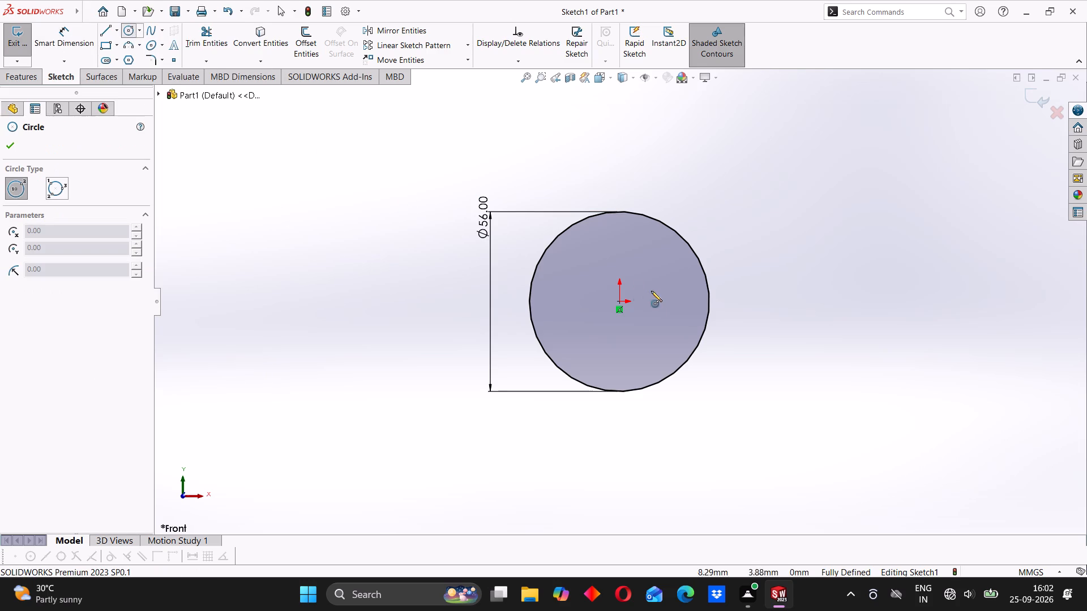
drag(617, 301, 624, 296)
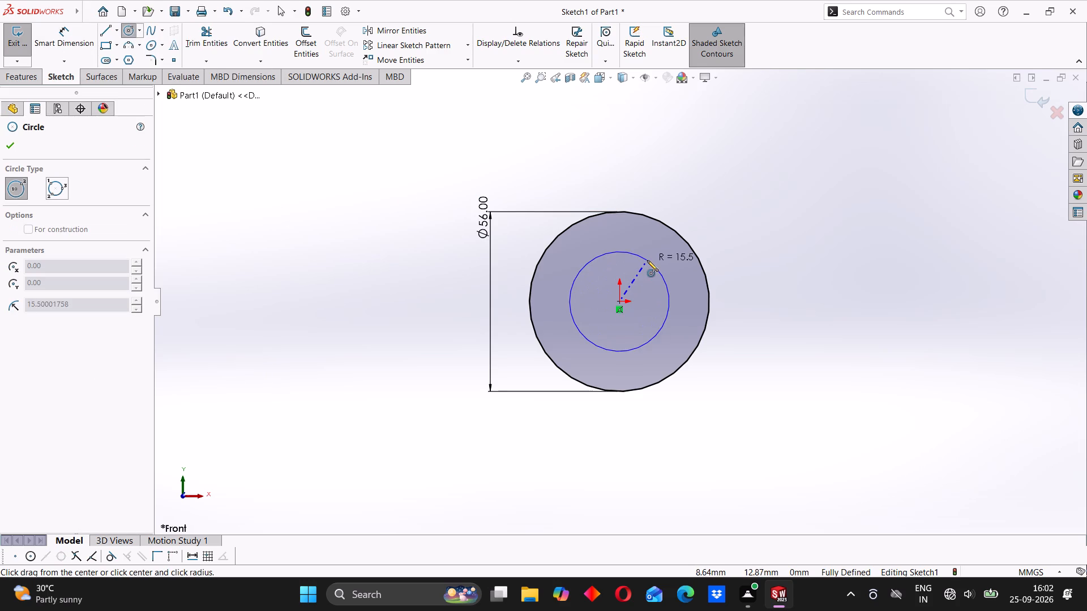
click(650, 254)
click(53, 30)
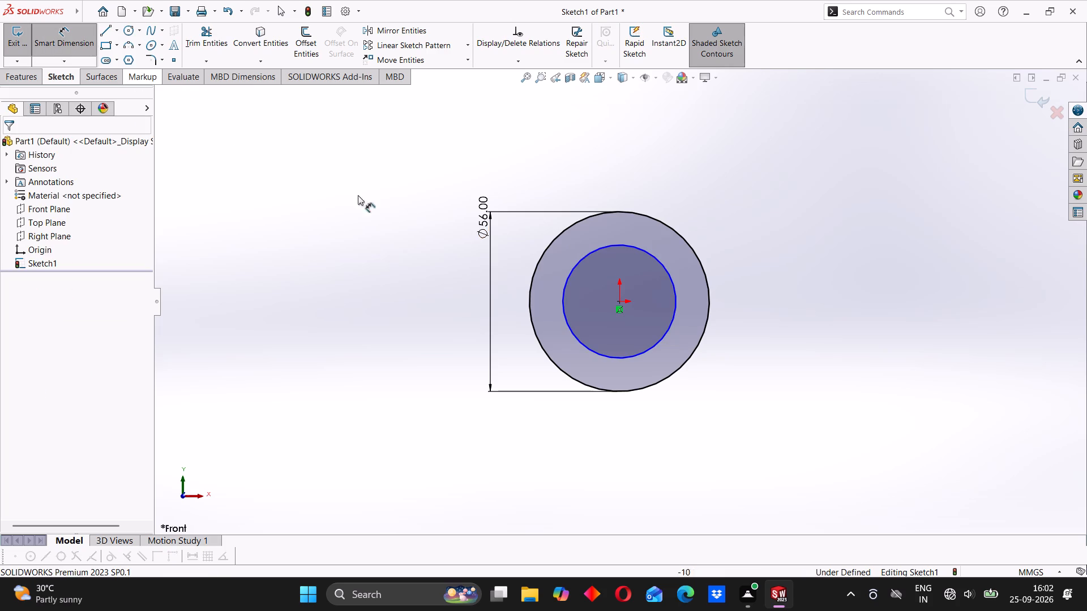
click(596, 247)
click(726, 208)
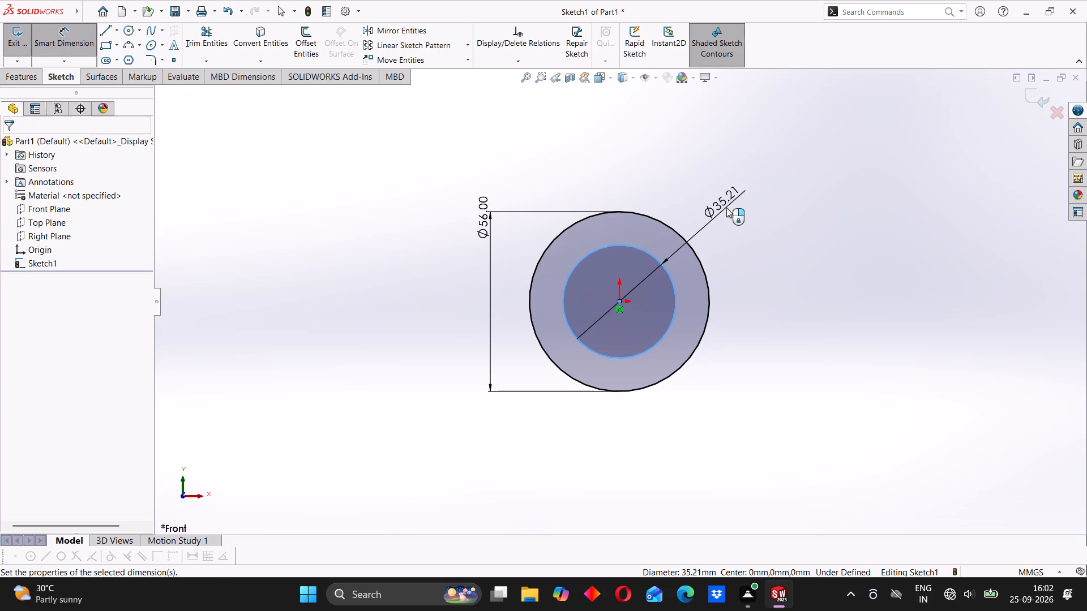
text(32)
key(Return)
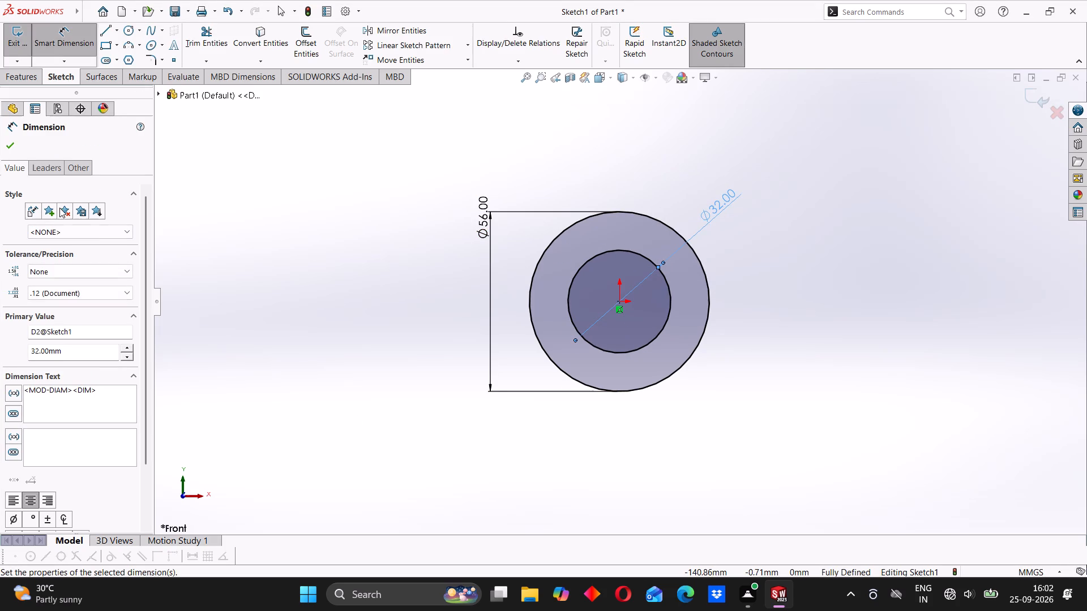
click(6, 152)
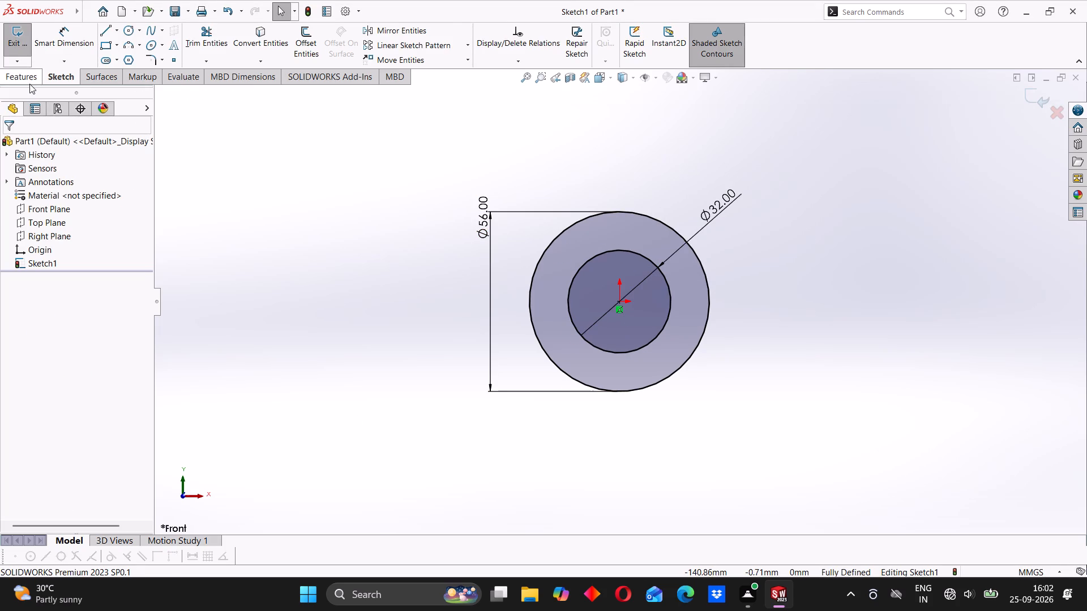
Extrude the ring profile as a blind boss to a depth of 110 mm.
click(29, 84)
click(10, 44)
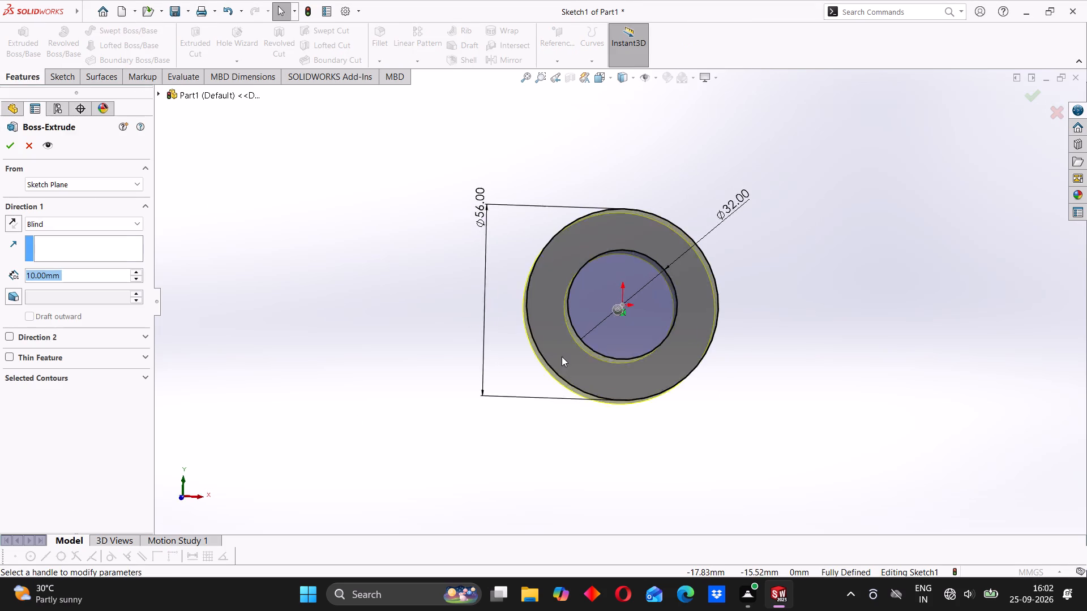
scroll(557, 425, up, 2)
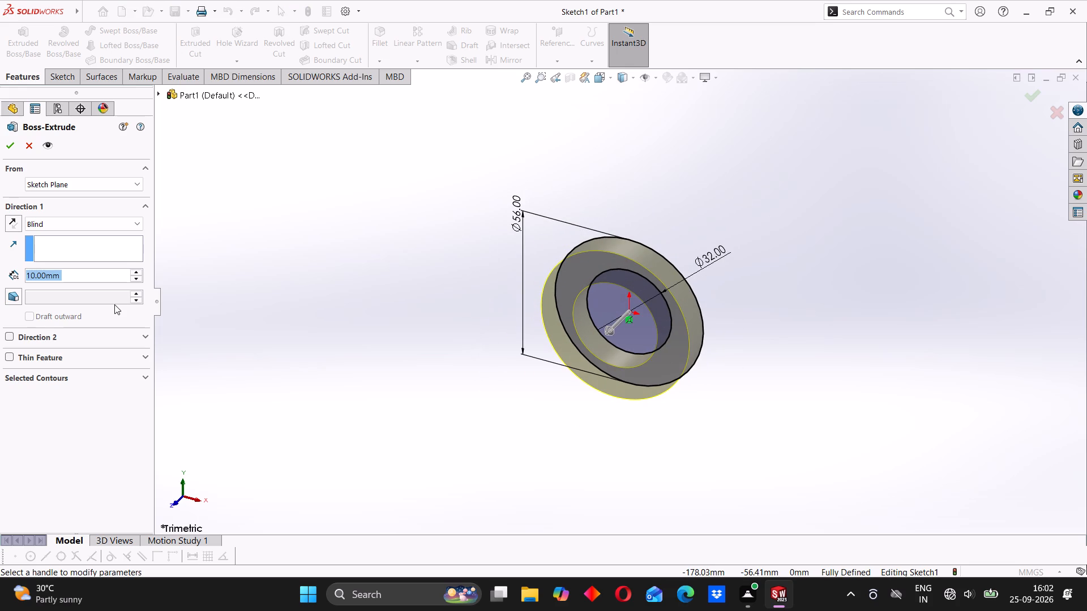
text(110)
key(Return)
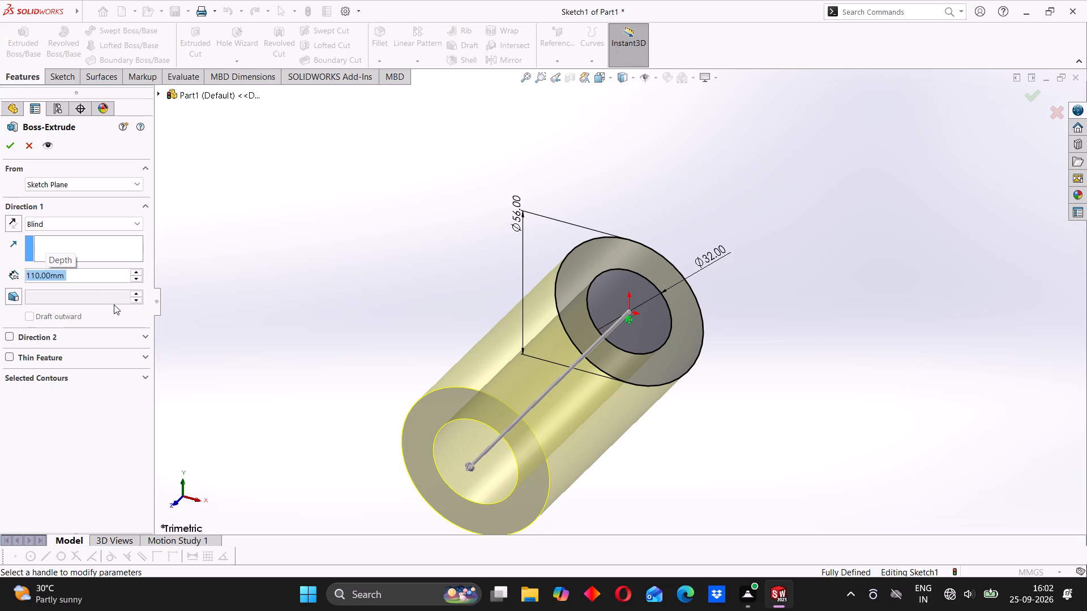
click(9, 143)
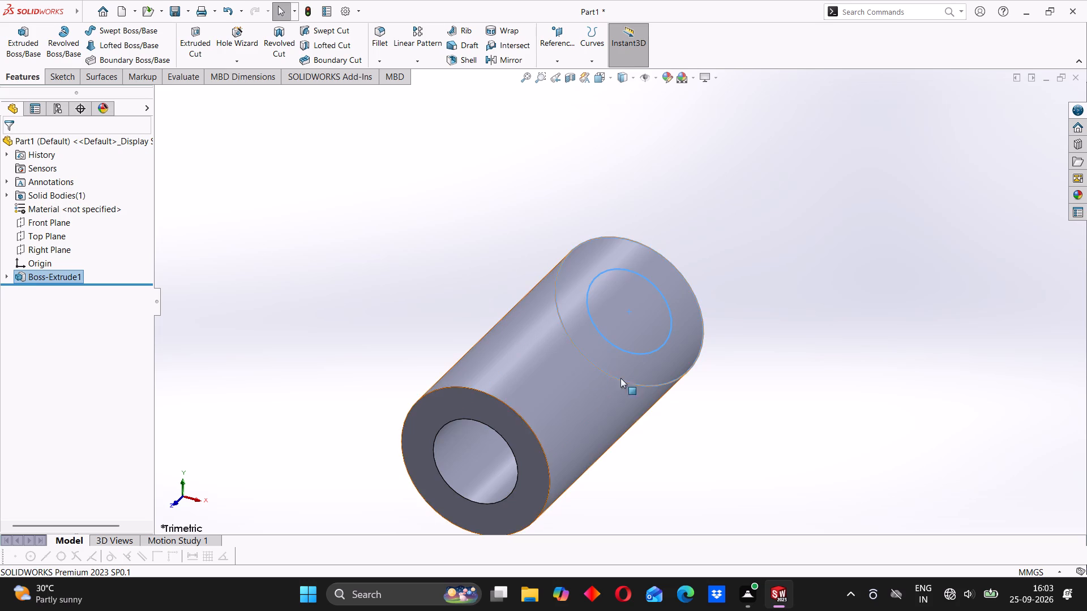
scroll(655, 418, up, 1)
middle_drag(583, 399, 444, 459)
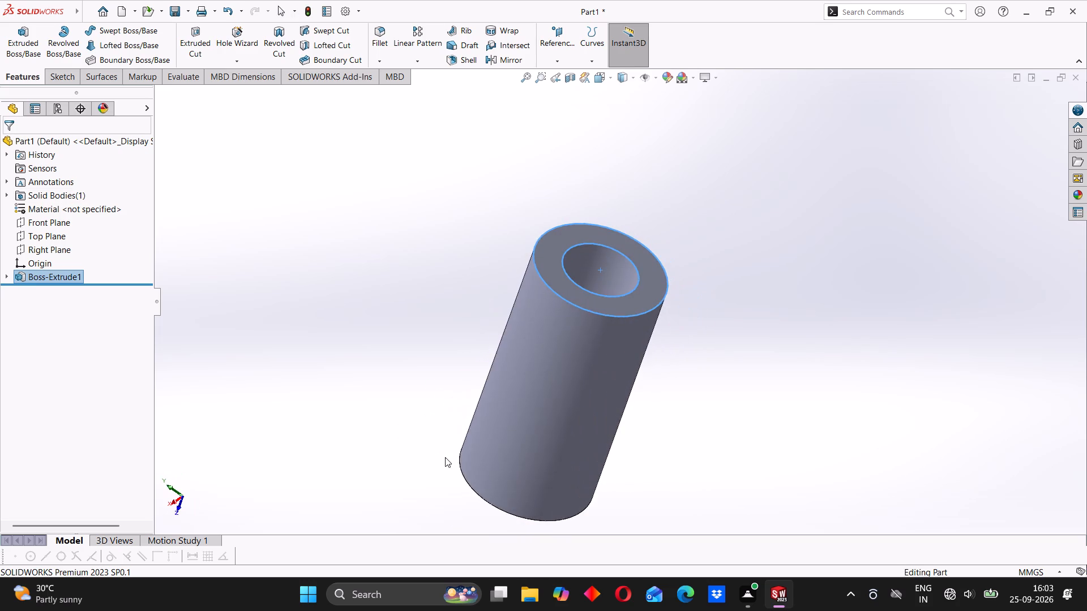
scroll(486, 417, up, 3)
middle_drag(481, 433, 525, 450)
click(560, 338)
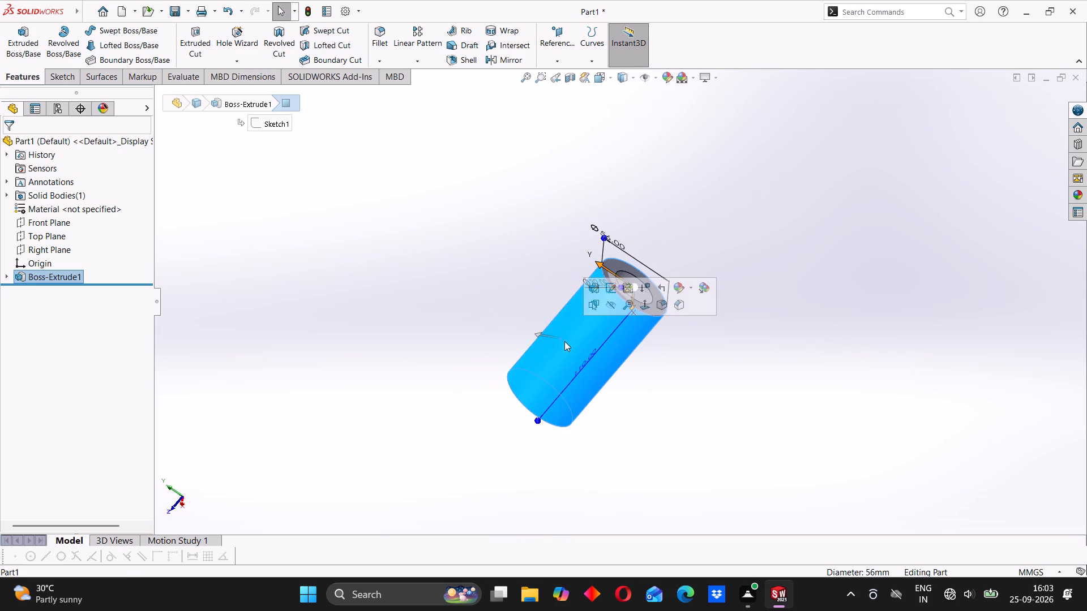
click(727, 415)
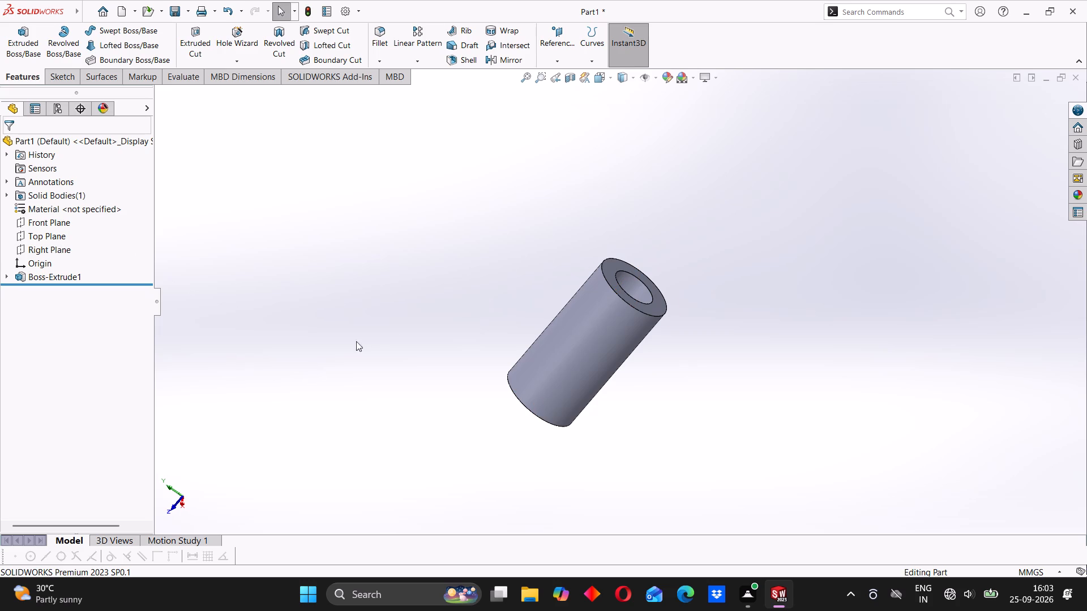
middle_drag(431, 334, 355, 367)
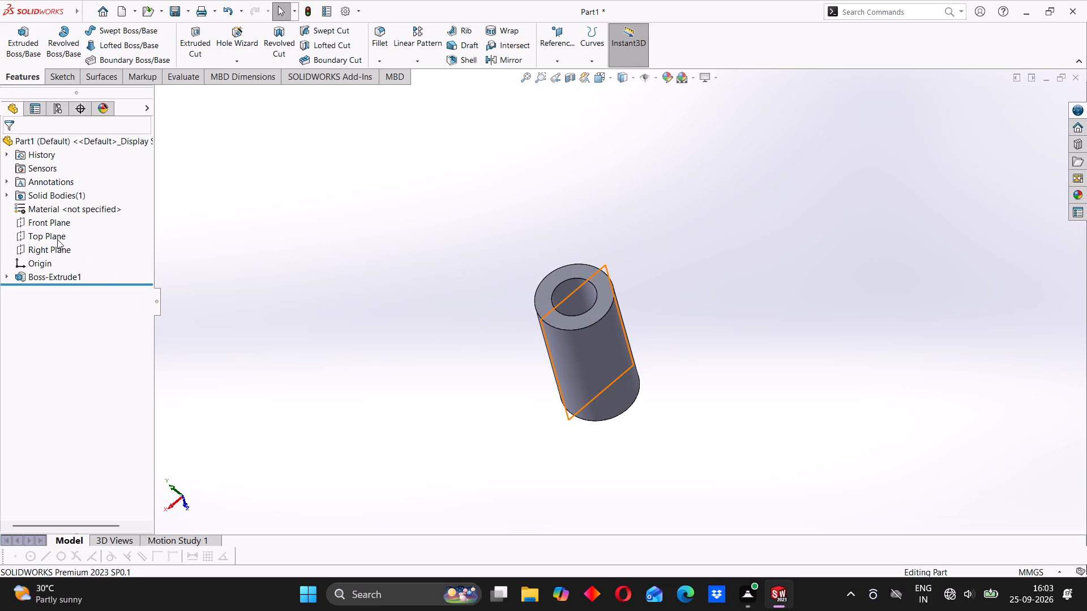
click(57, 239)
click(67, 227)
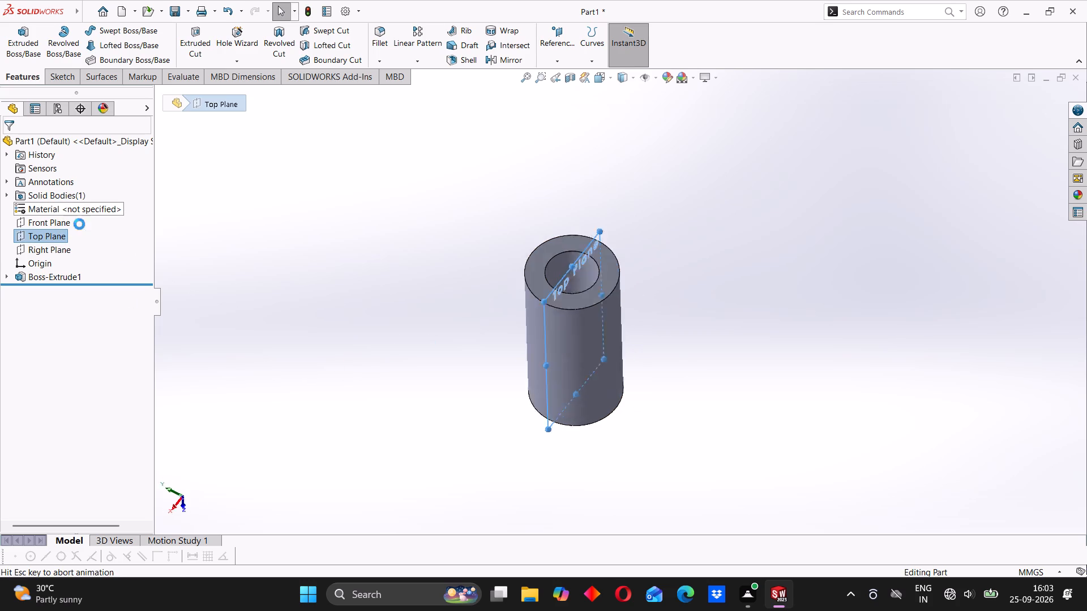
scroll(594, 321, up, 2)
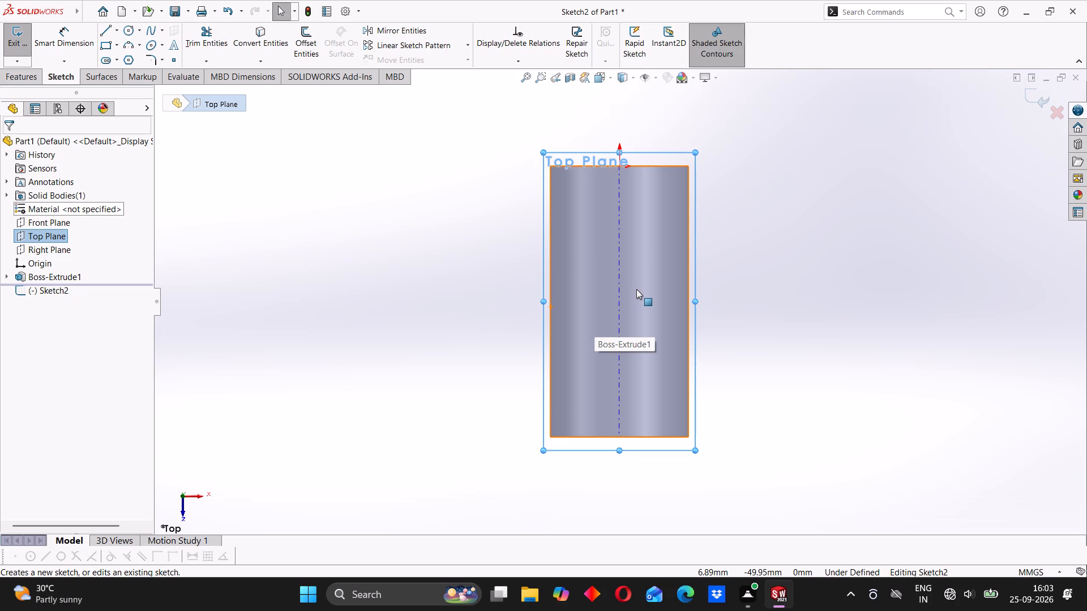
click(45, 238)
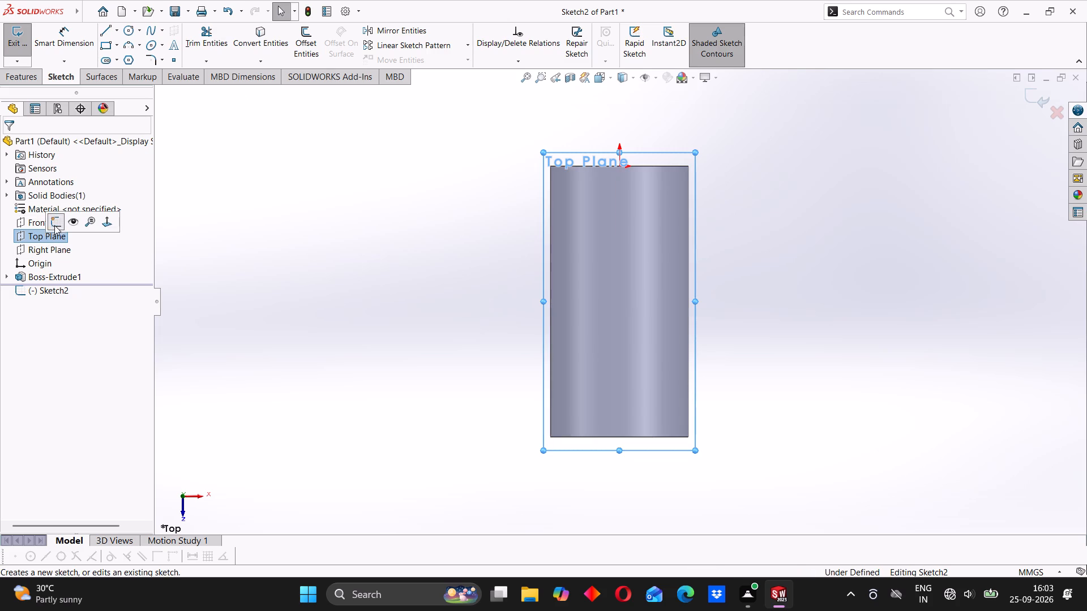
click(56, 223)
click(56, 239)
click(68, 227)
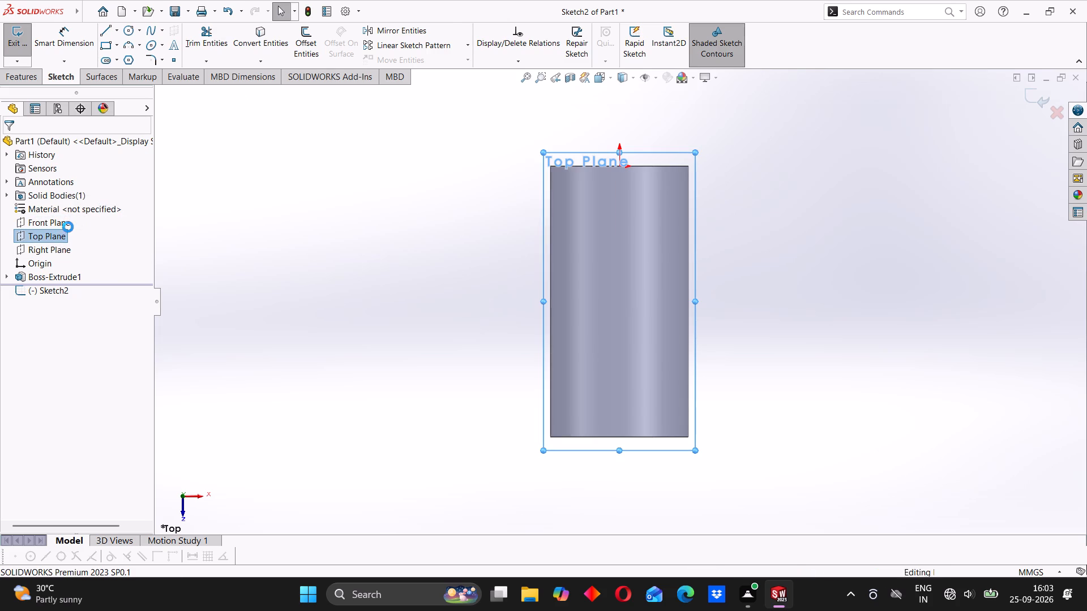
Start a new sketch on the Right Plane, which runs lengthwise through the hollow cylinder.
scroll(520, 368, up, 2)
middle_drag(546, 386, 465, 410)
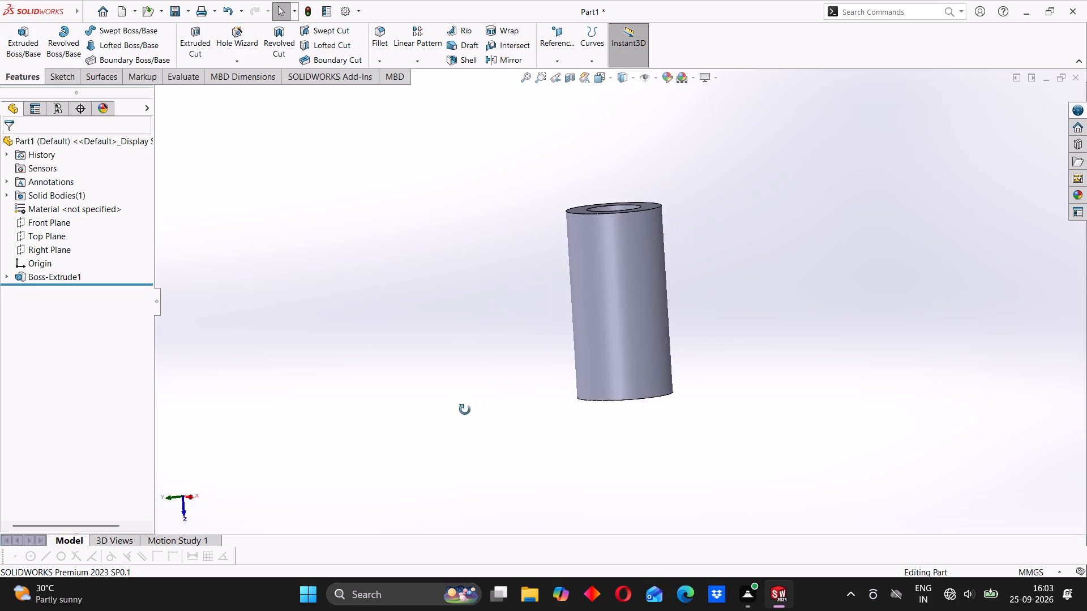
middle_drag(465, 410, 438, 418)
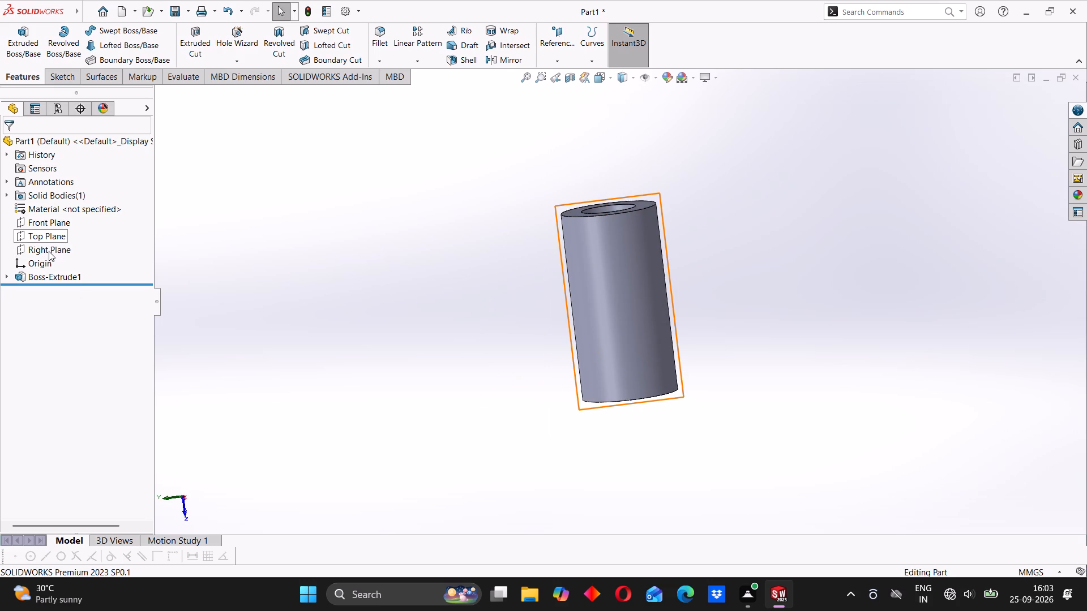
click(49, 251)
click(54, 240)
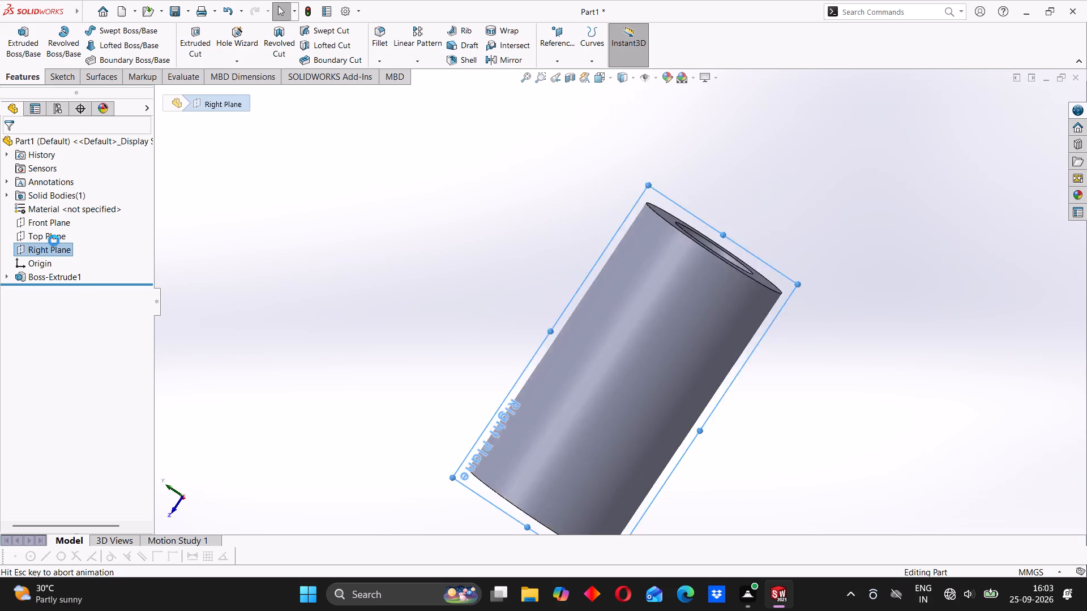
scroll(662, 342, up, 3)
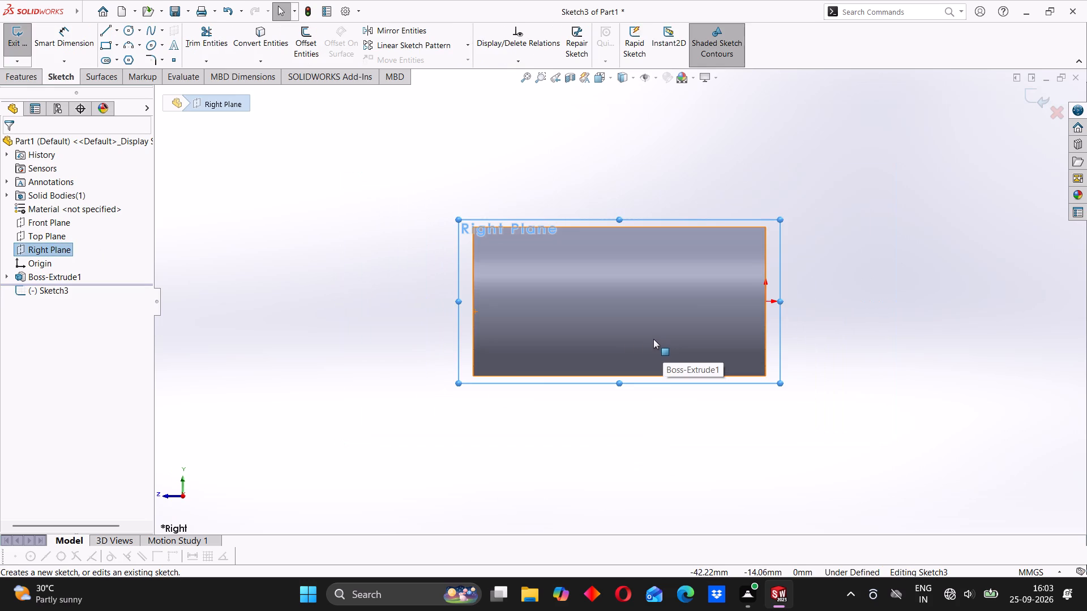
middle_drag(575, 332, 684, 334)
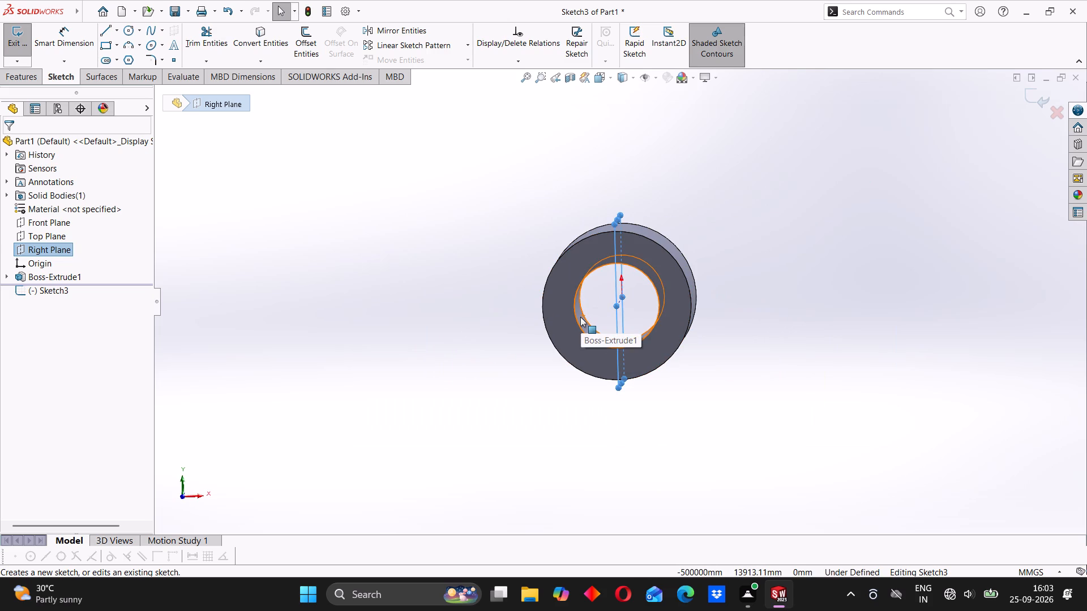
middle_drag(717, 388, 618, 403)
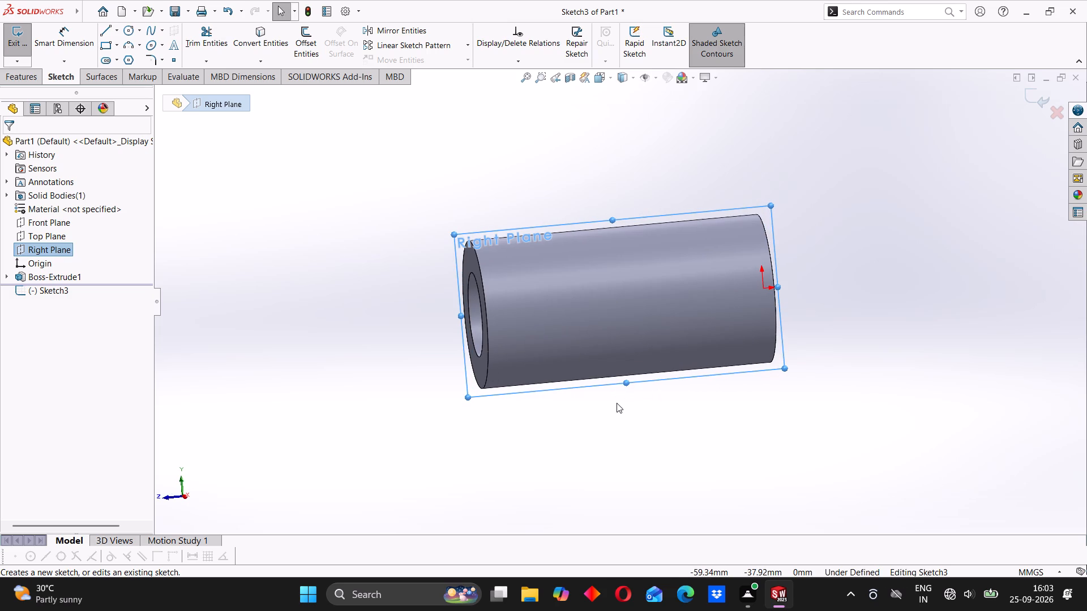
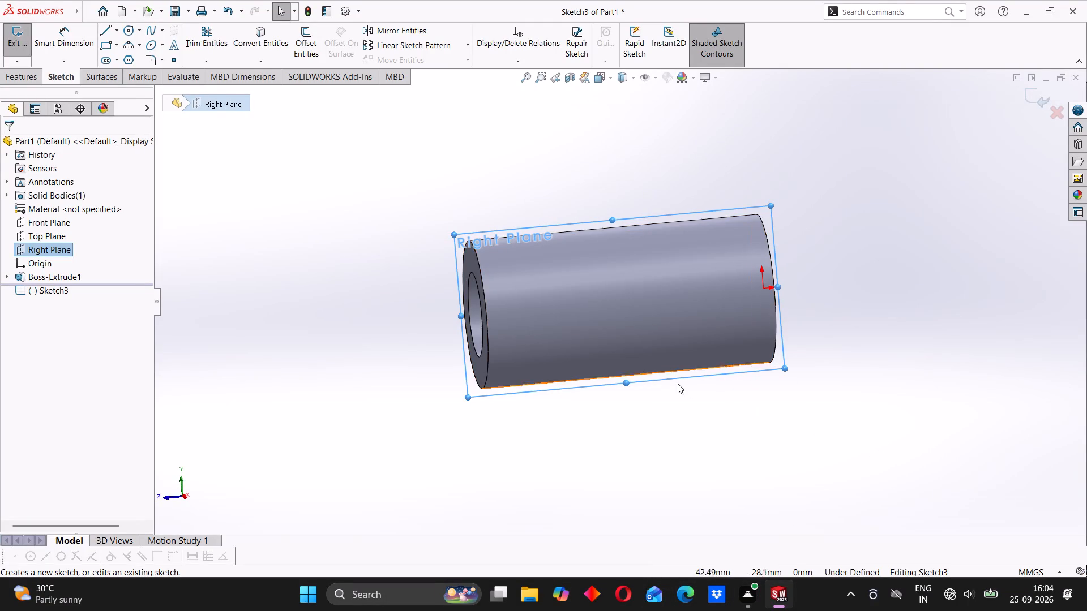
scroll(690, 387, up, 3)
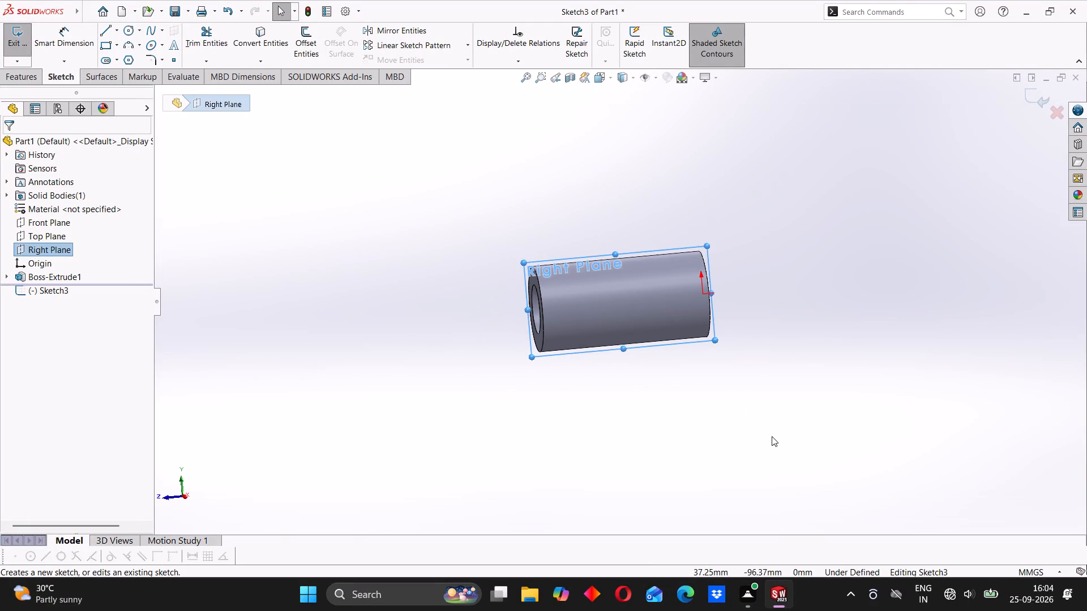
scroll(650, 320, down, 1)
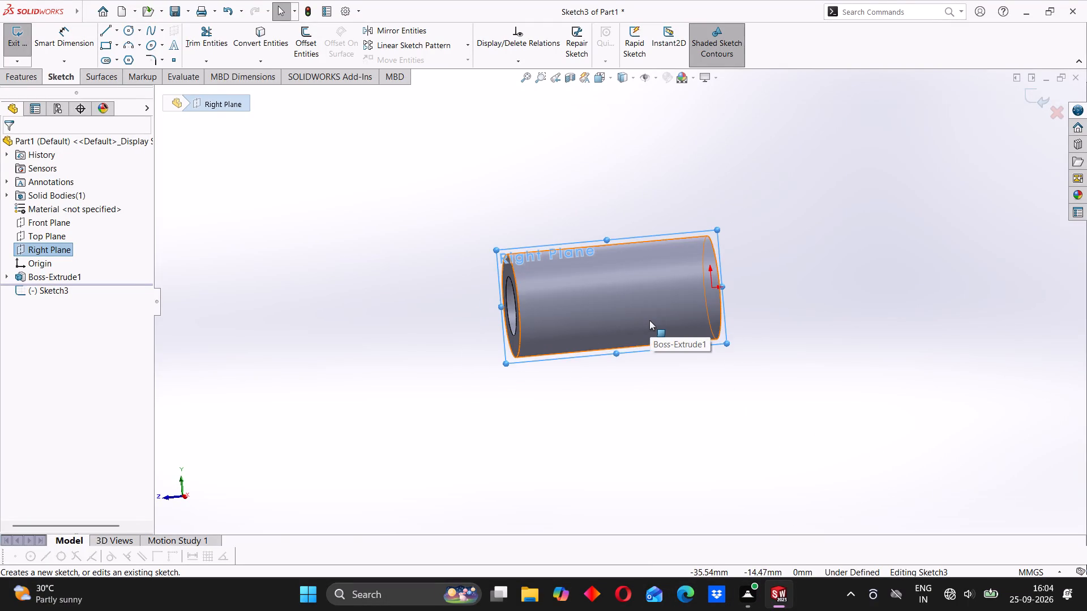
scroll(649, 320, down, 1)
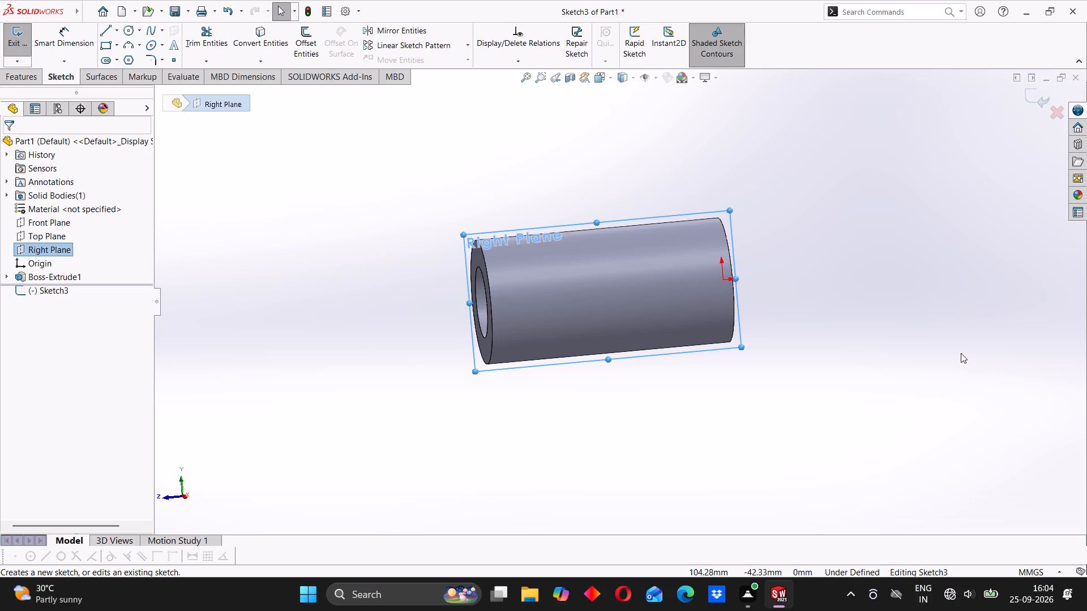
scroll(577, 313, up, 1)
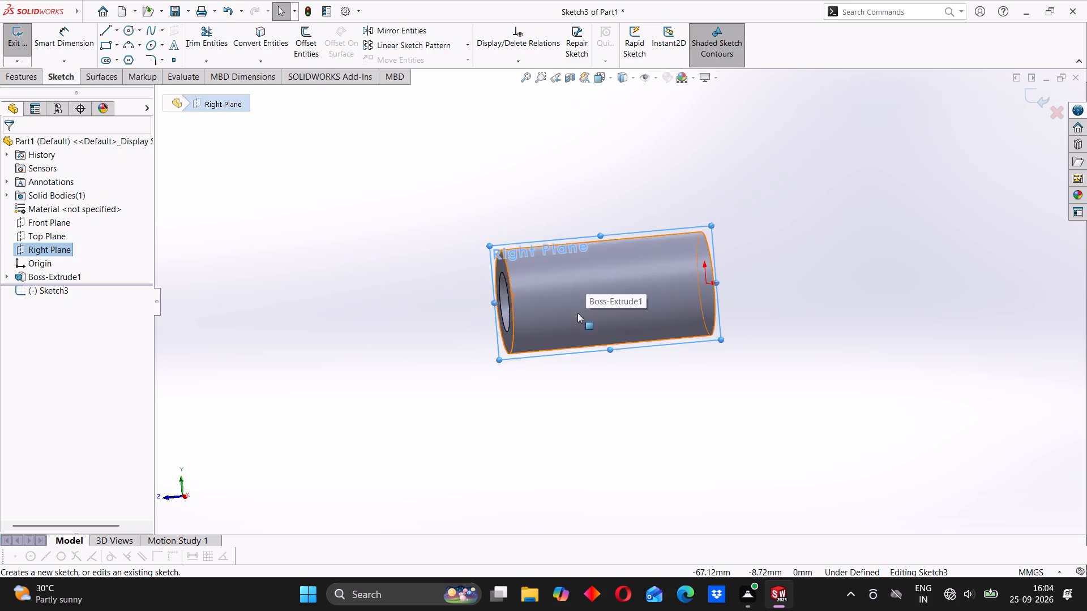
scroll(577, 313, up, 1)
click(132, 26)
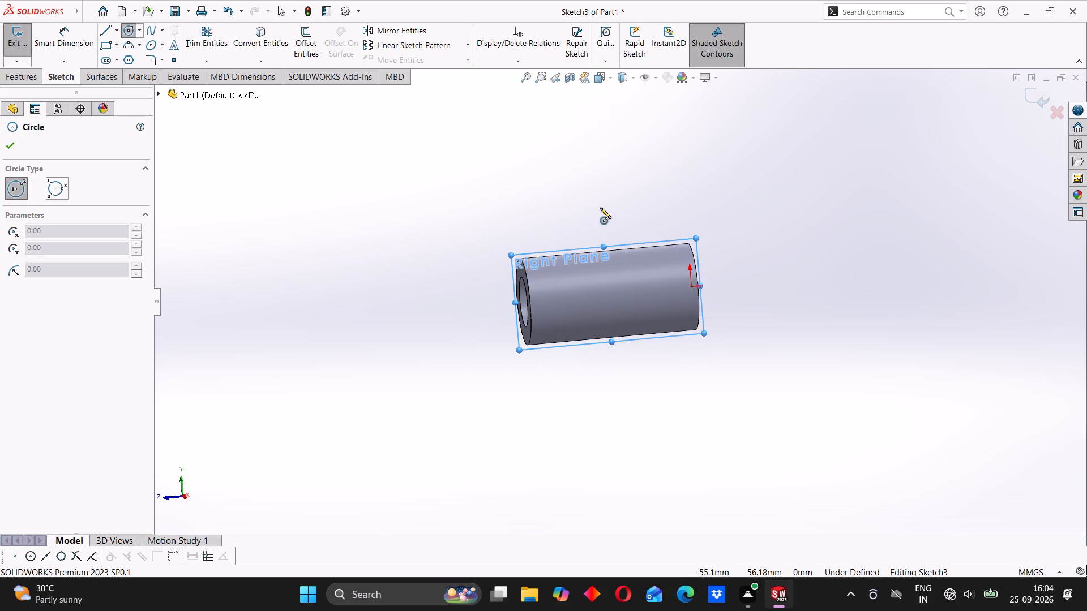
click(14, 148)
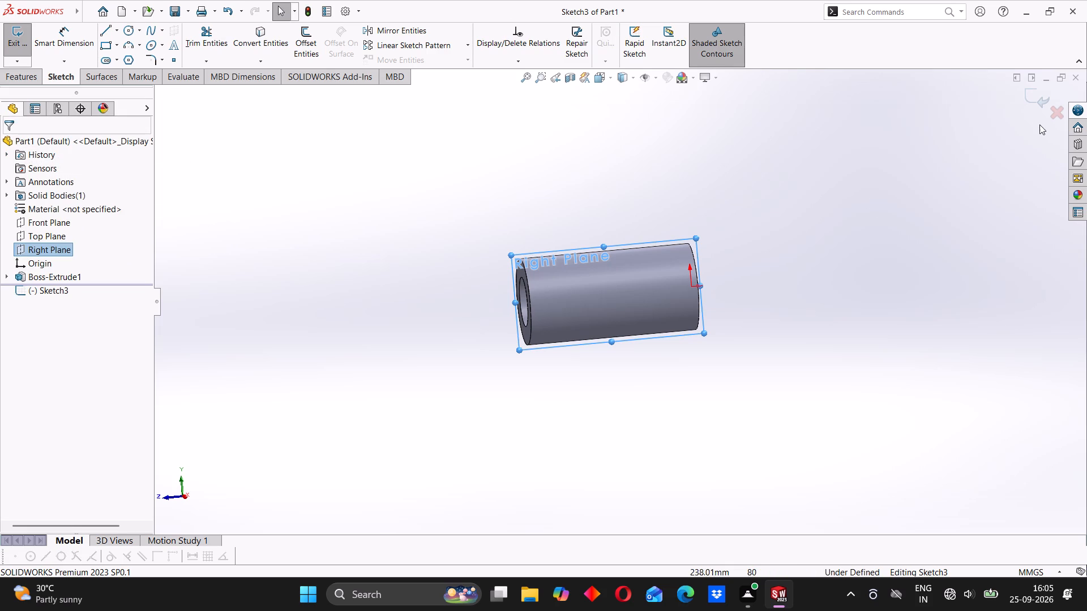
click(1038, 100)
Start a new sketch on the Right Plane, running lengthwise through the hollow cylinder.
scroll(711, 311, up, 3)
middle_drag(716, 324, 698, 320)
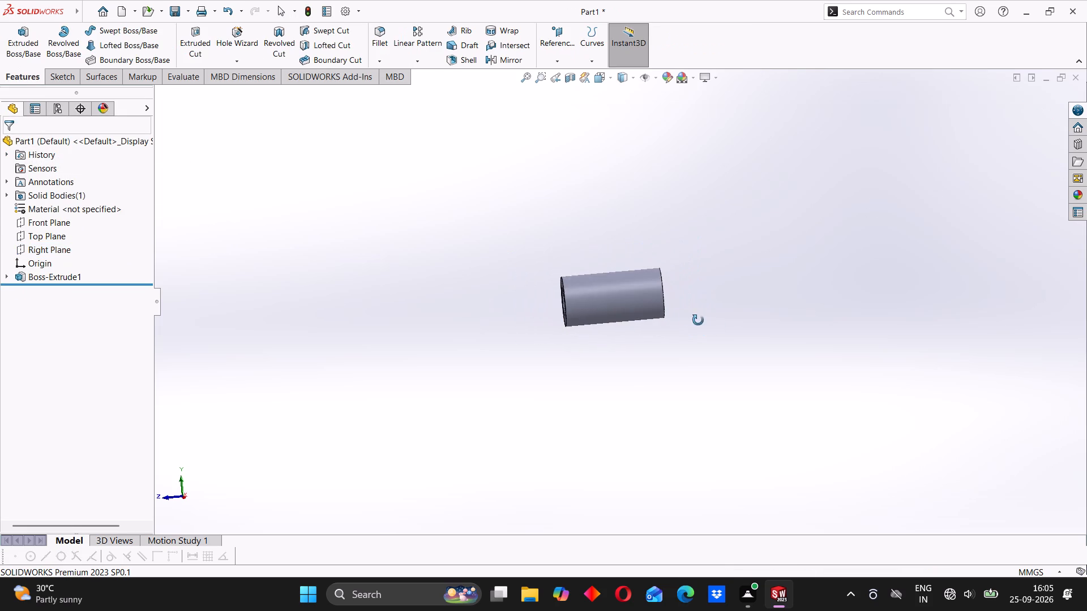
middle_drag(698, 320, 606, 218)
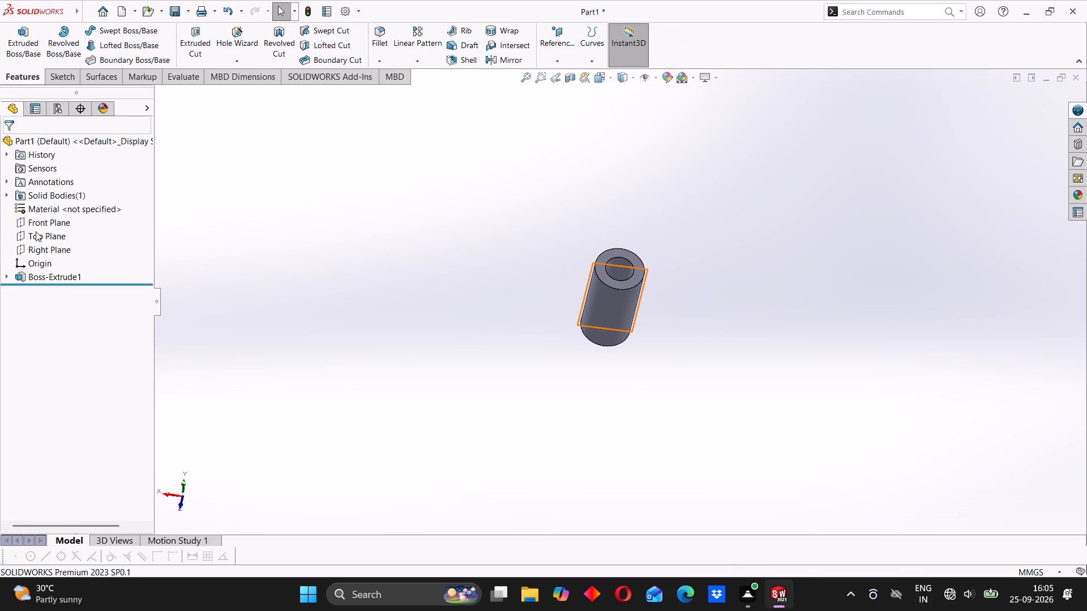
click(44, 224)
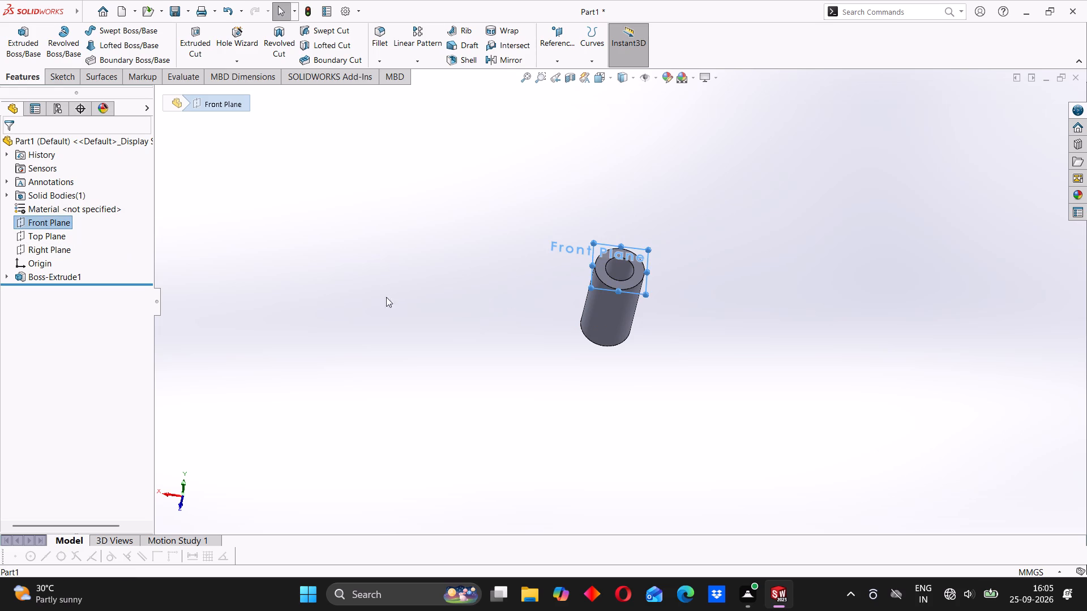
click(50, 248)
middle_drag(615, 372, 630, 281)
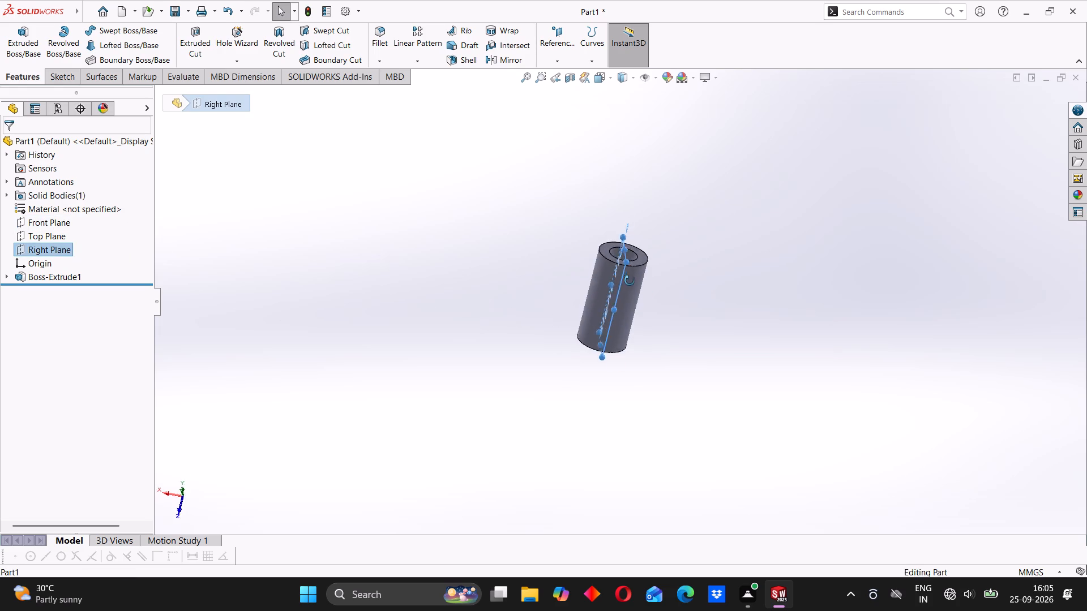
middle_drag(630, 281, 502, 233)
scroll(617, 257, down, 2)
scroll(587, 311, up, 1)
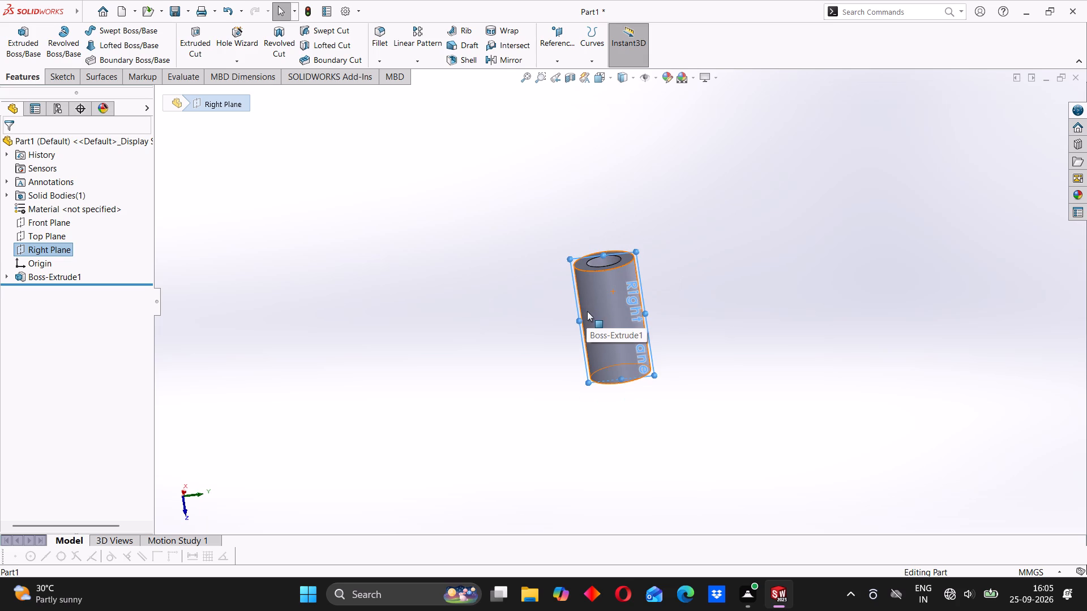
right_click(41, 252)
click(52, 238)
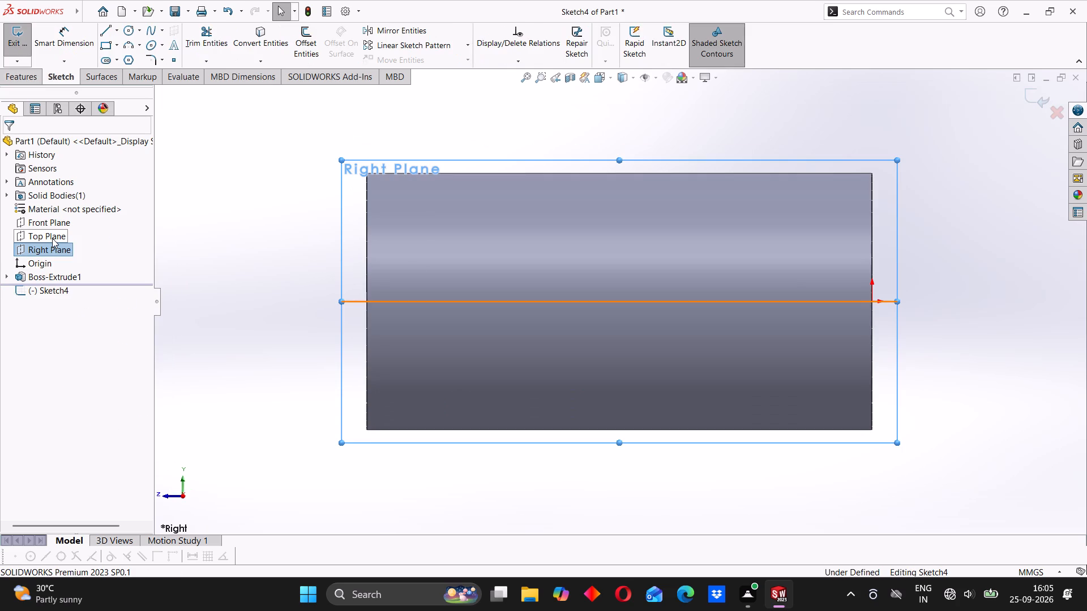
Sketch two concentric circles centred above the cylinder at its mid-length, with radii of about 16 mm and 26 mm.
scroll(340, 261, up, 3)
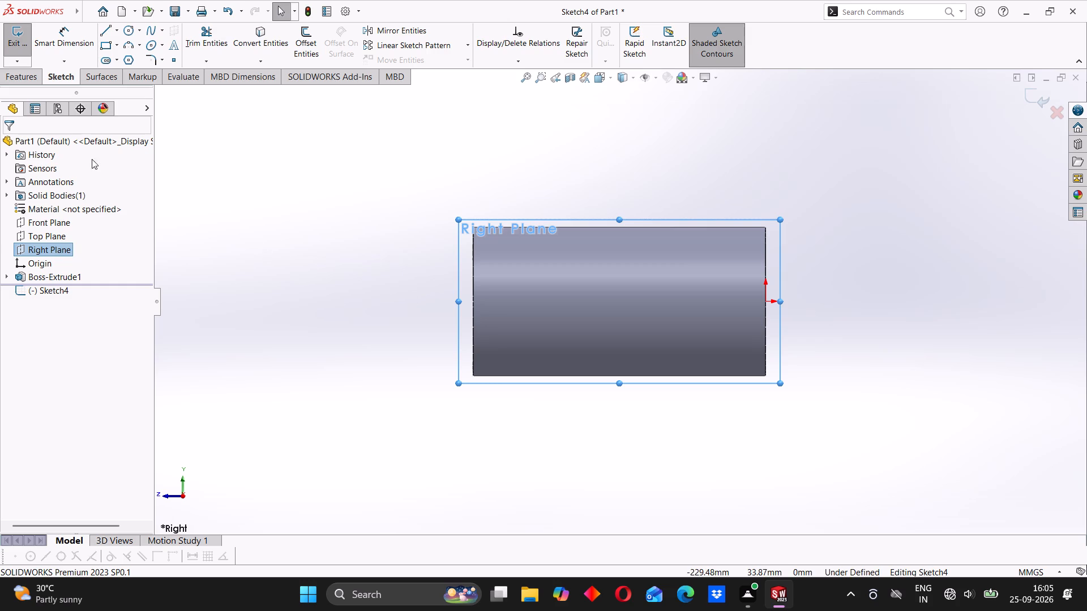
scroll(541, 340, up, 2)
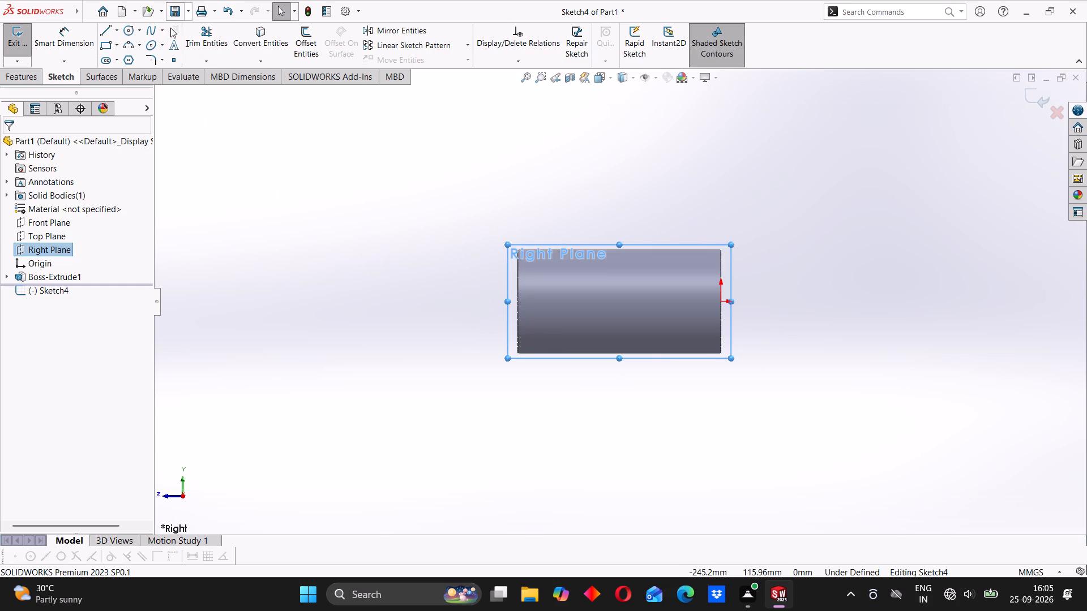
click(130, 31)
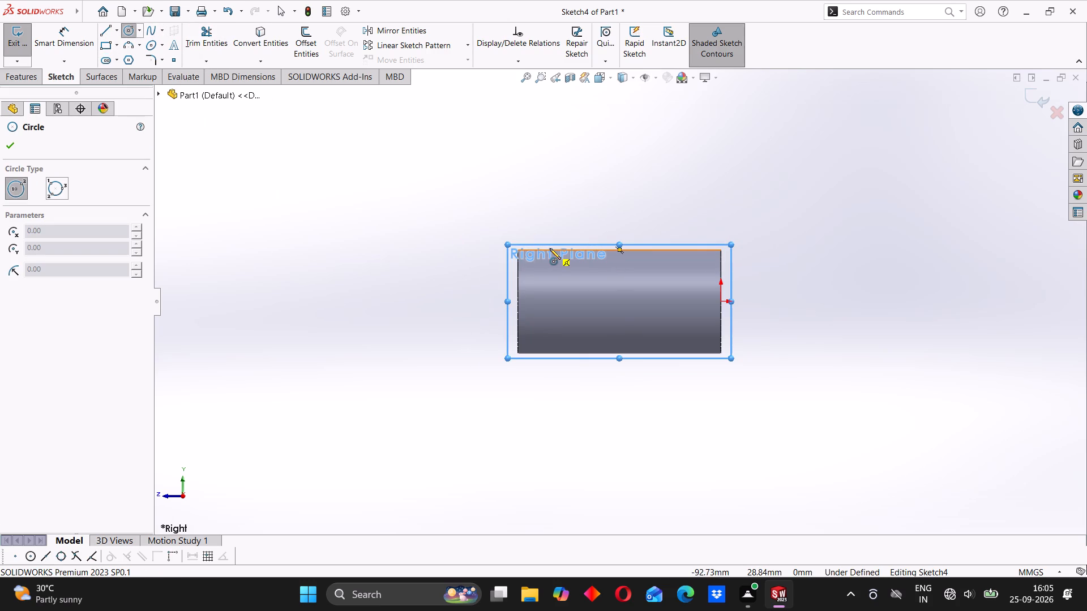
click(617, 207)
click(638, 230)
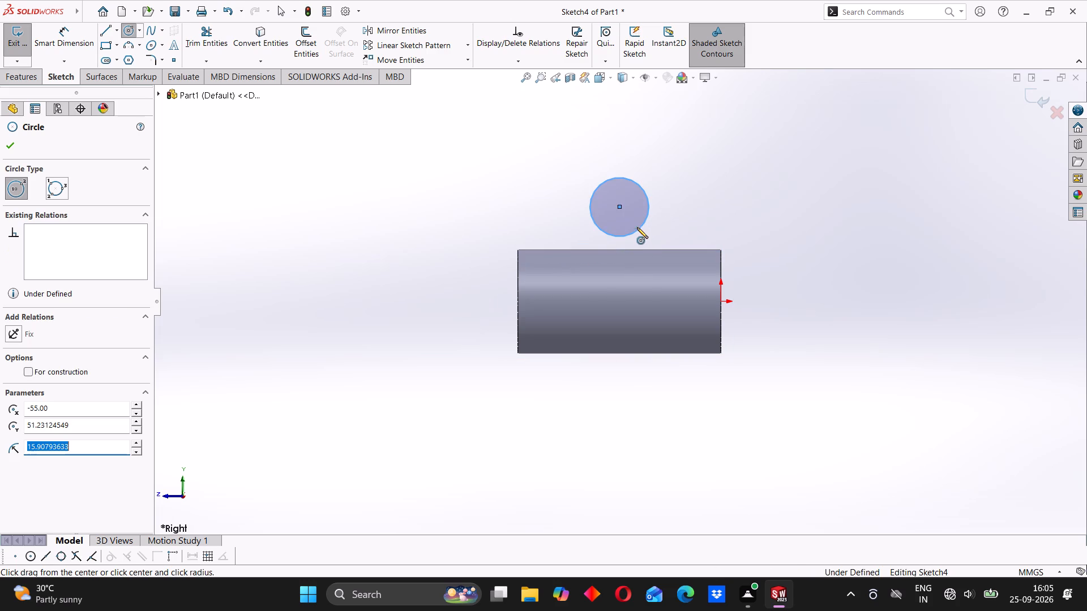
click(619, 208)
click(665, 222)
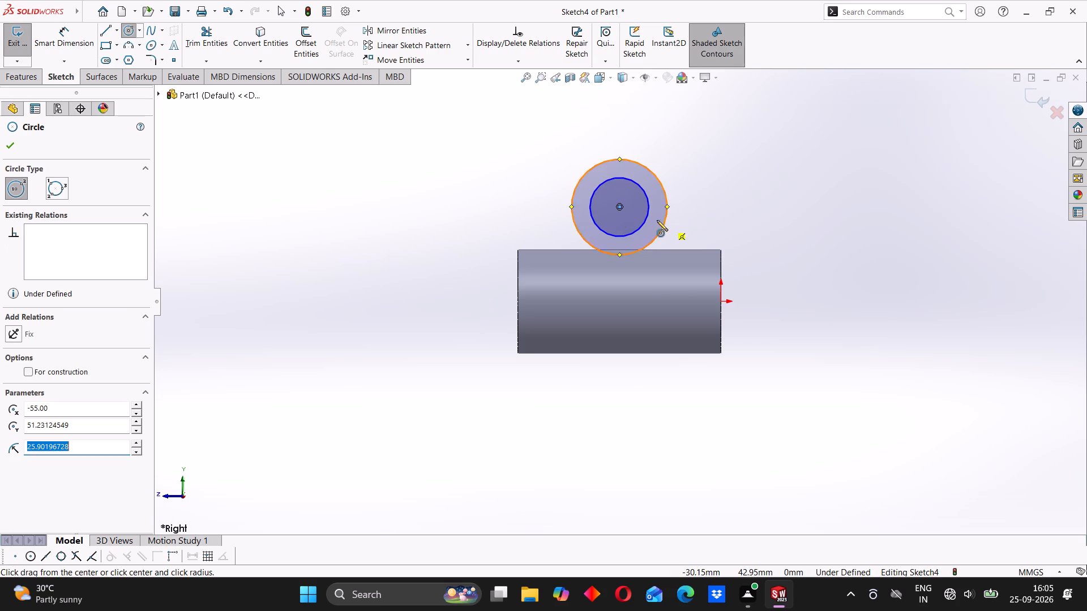
Dimension the inner circle's diameter to 32 mm and the outer circle's diameter to 56 mm.
click(72, 36)
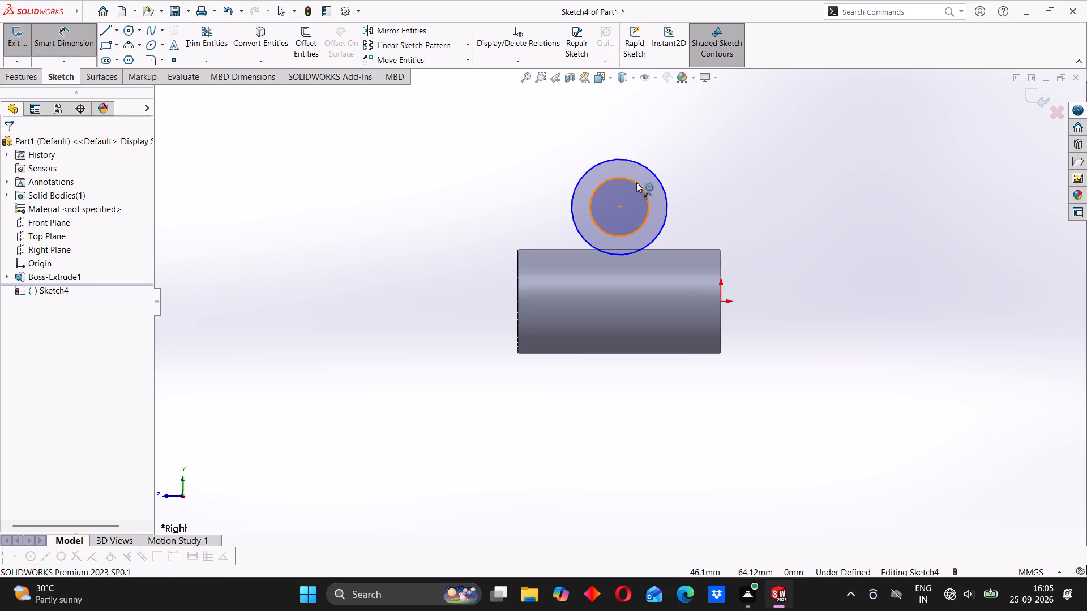
click(636, 182)
click(689, 179)
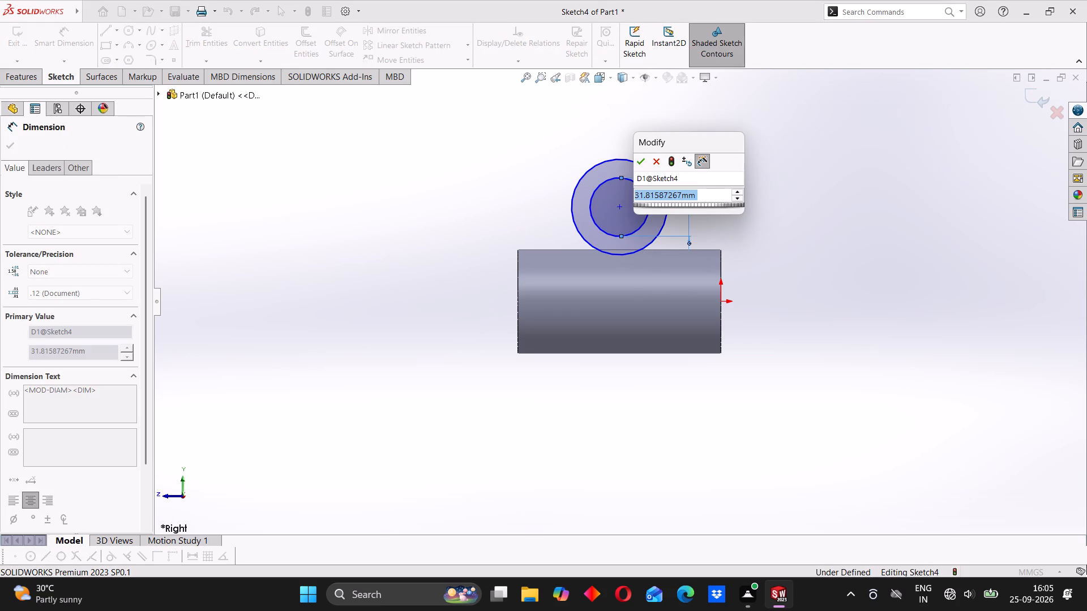
text(32)
key(Return)
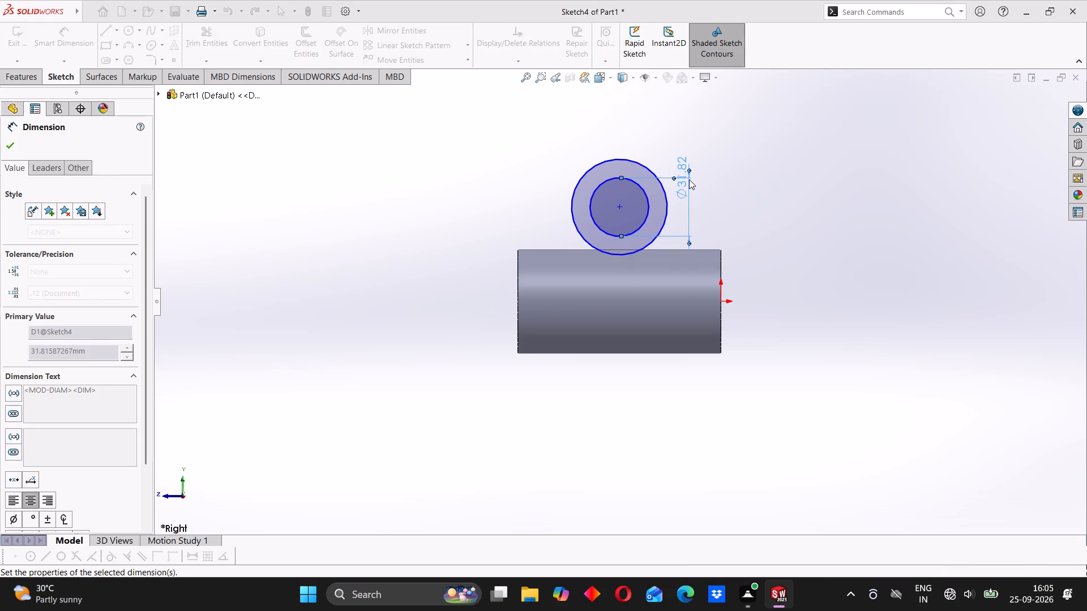
click(593, 165)
click(555, 165)
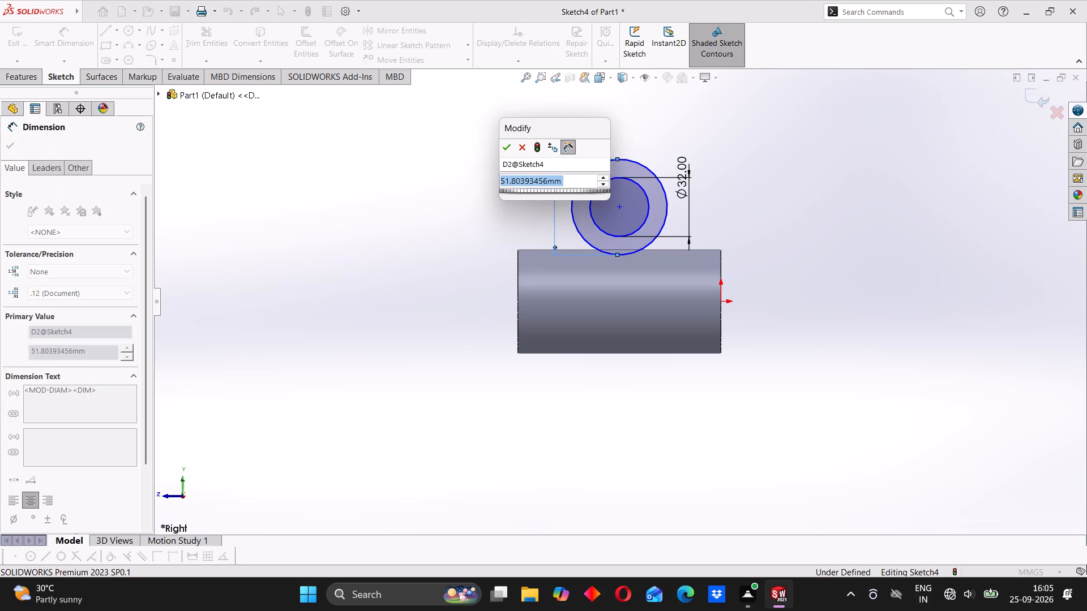
text(56)
key(Return)
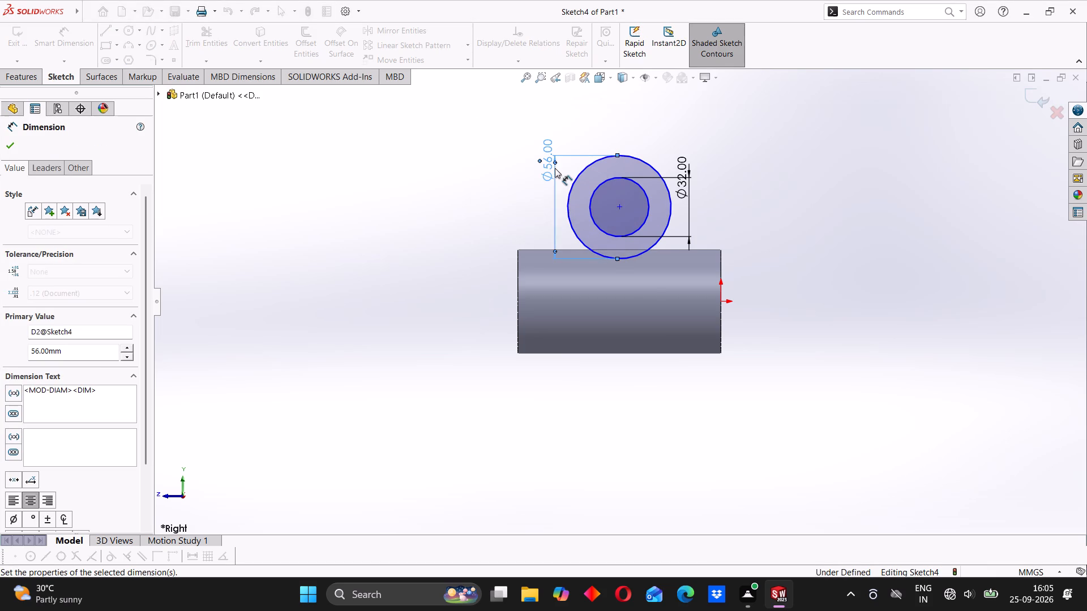
Dimension the vertical distance between the circles' centre and the origin to 38 mm.
scroll(614, 279, up, 3)
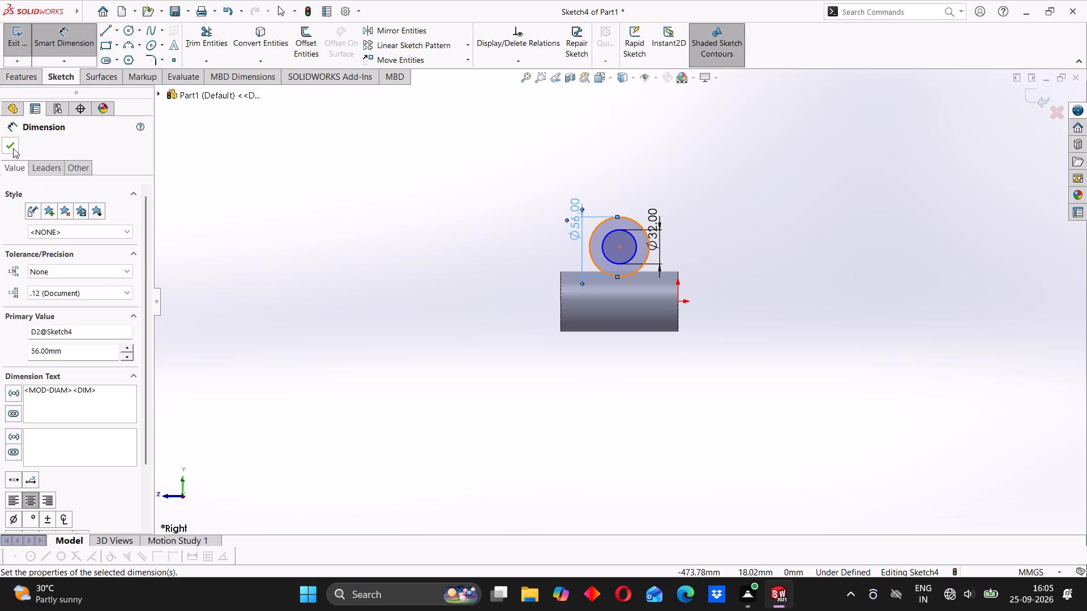
click(621, 246)
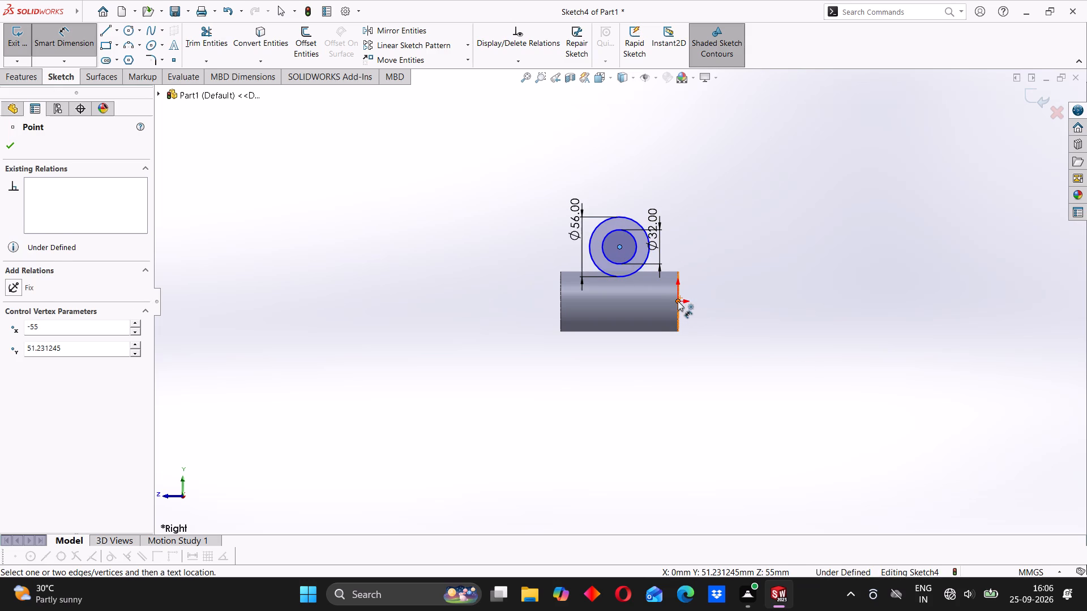
click(678, 301)
click(496, 287)
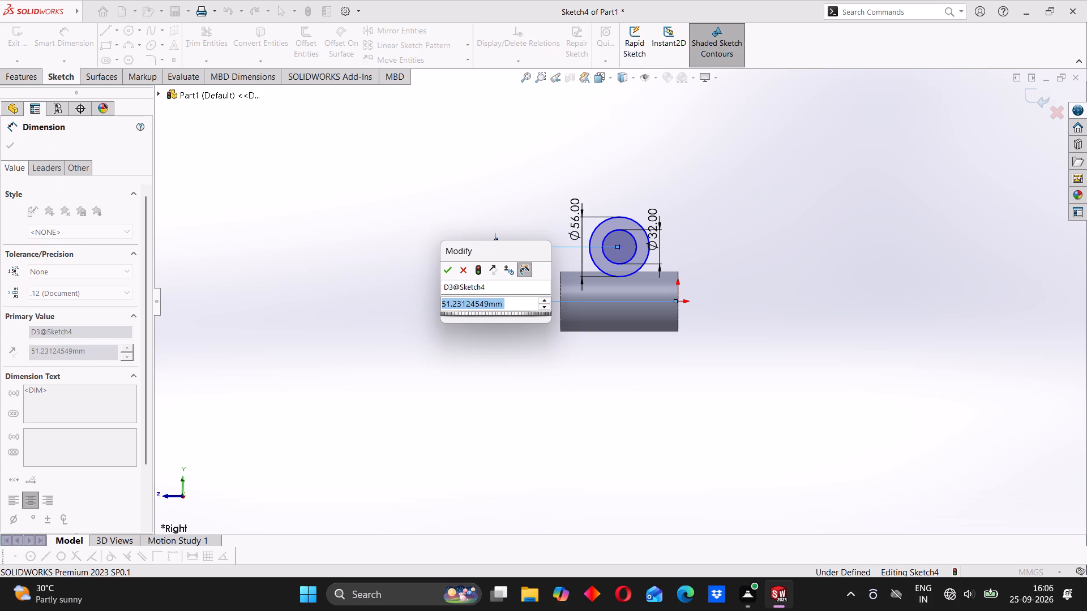
text(38)
key(Return)
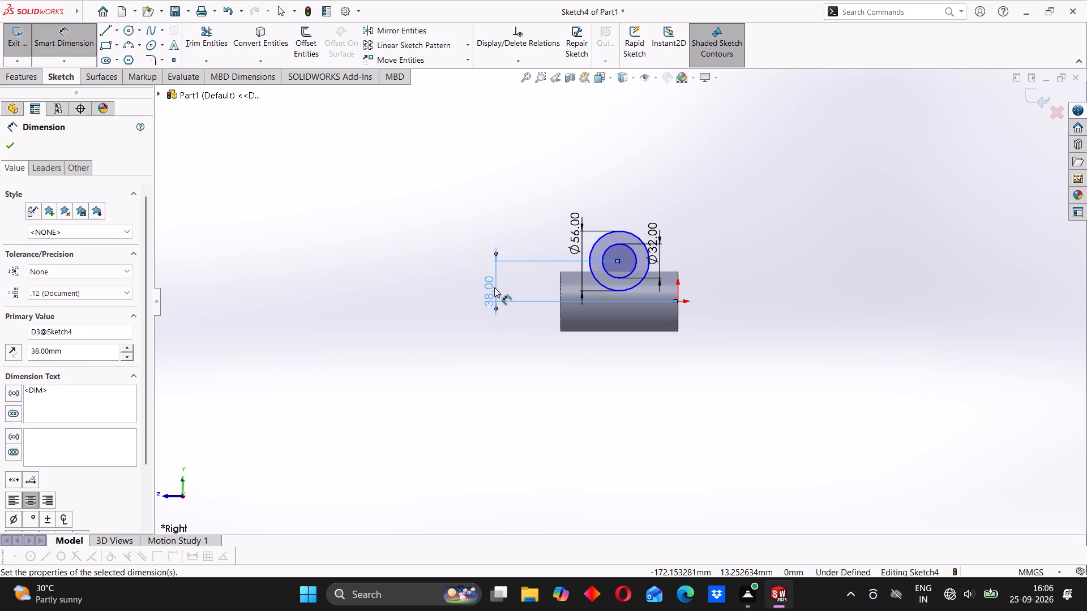
click(472, 334)
scroll(606, 255, down, 3)
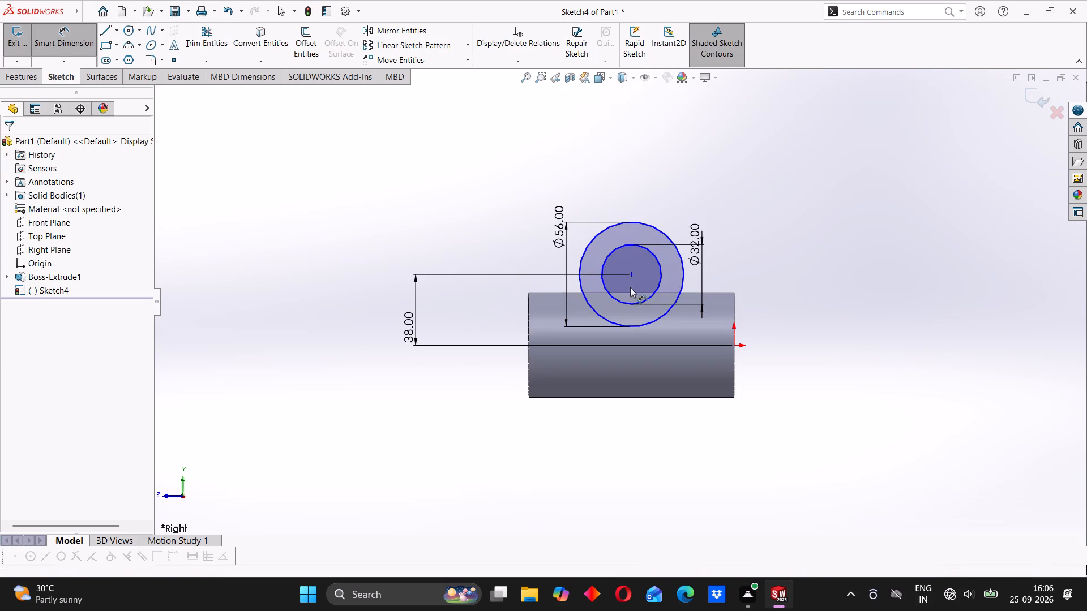
Draw a vertical centerline through the circles' centre, extending from above the circles to below the cylinder.
click(119, 33)
click(124, 57)
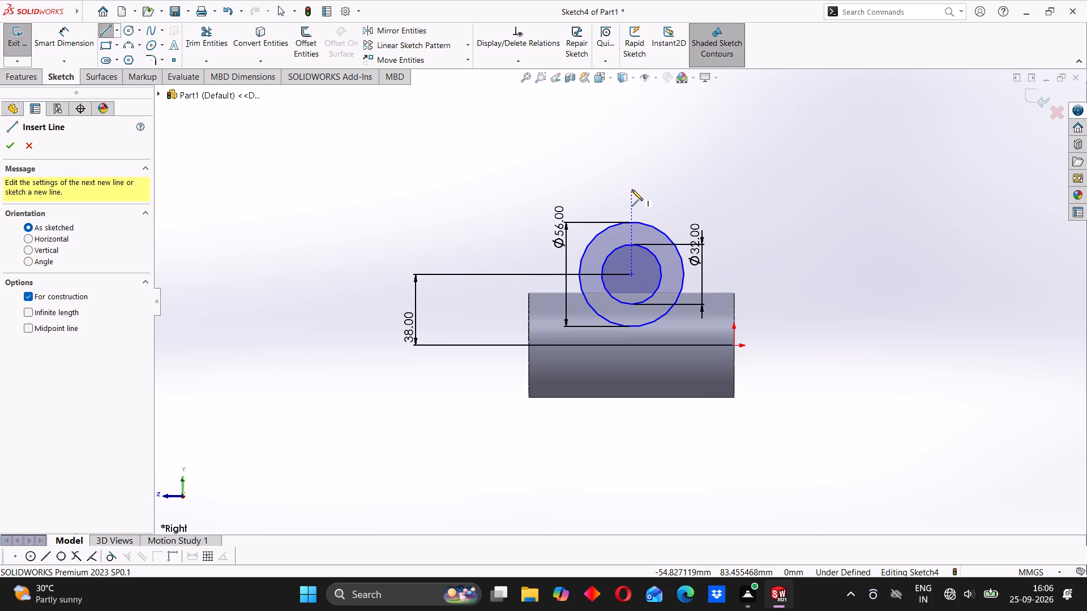
click(632, 190)
click(632, 460)
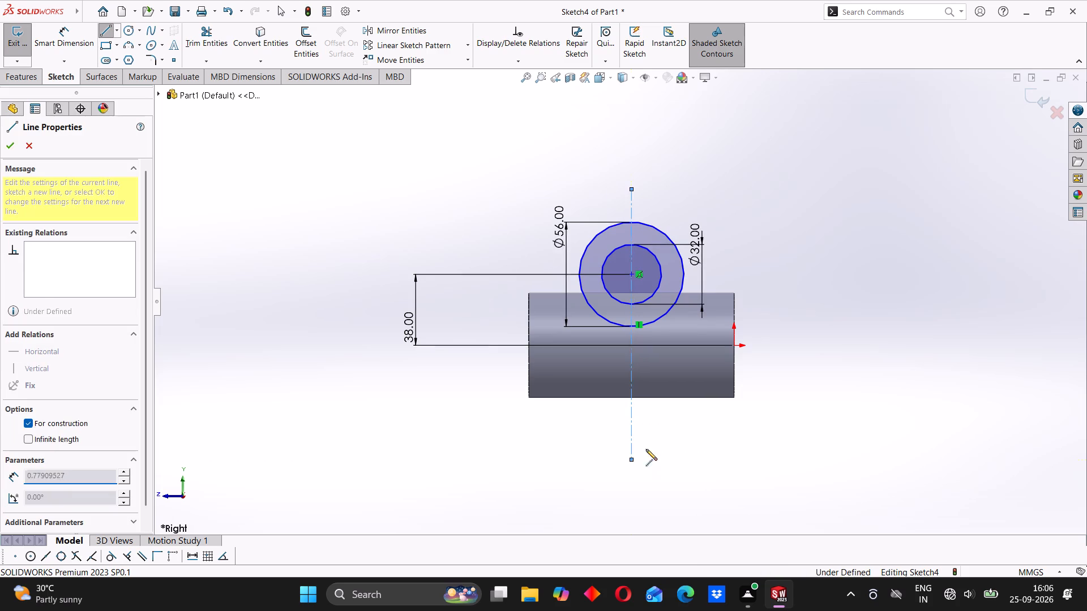
right_drag(765, 273, 770, 278)
click(777, 285)
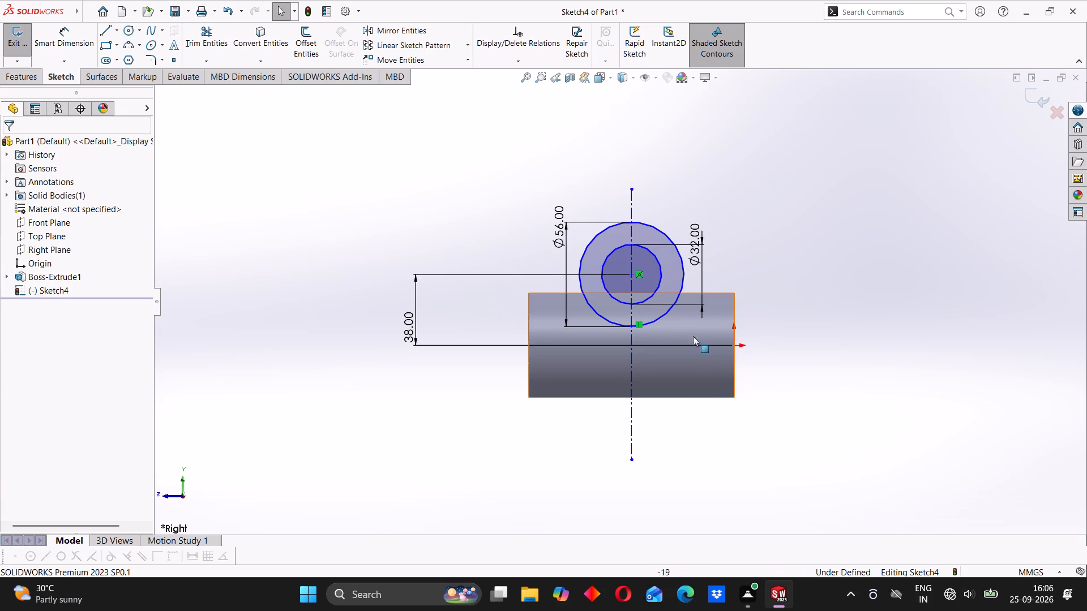
Dimension the horizontal distance between the circles' centre and the origin to 55 mm.
click(78, 36)
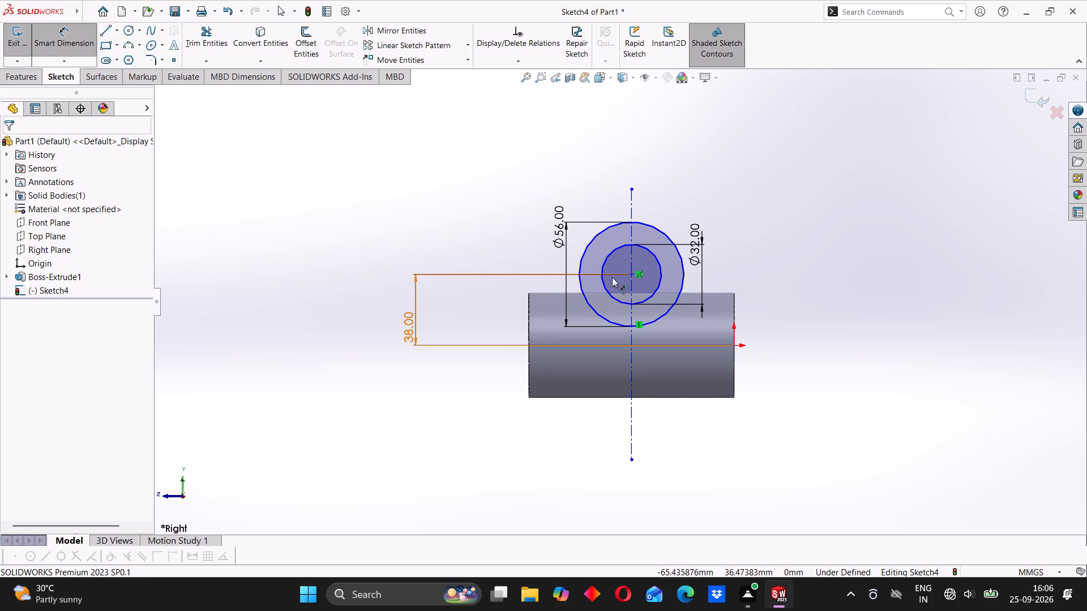
scroll(631, 272, down, 3)
scroll(630, 273, up, 2)
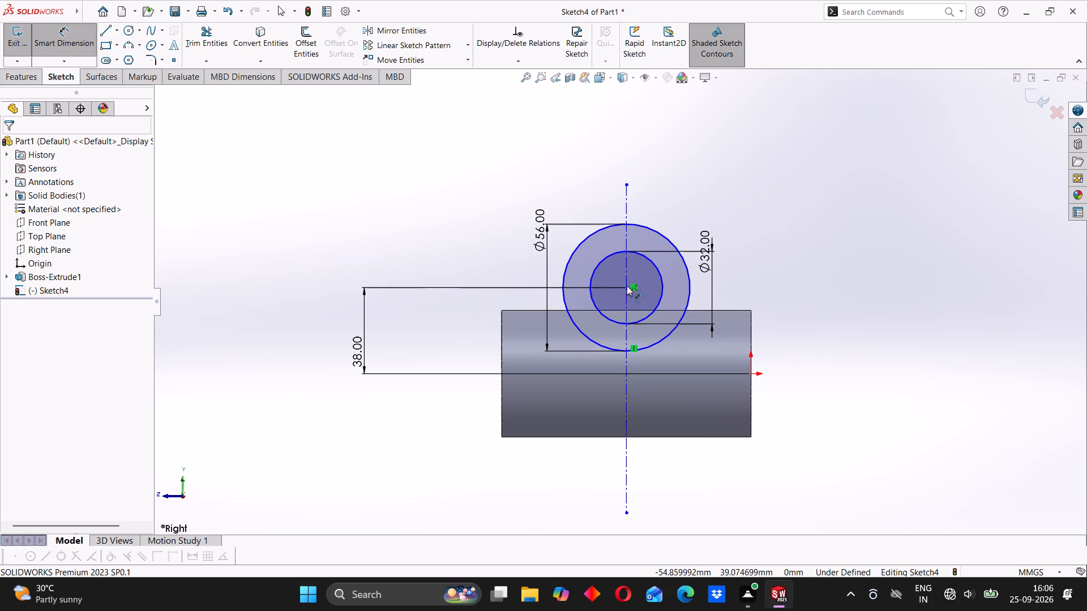
click(626, 287)
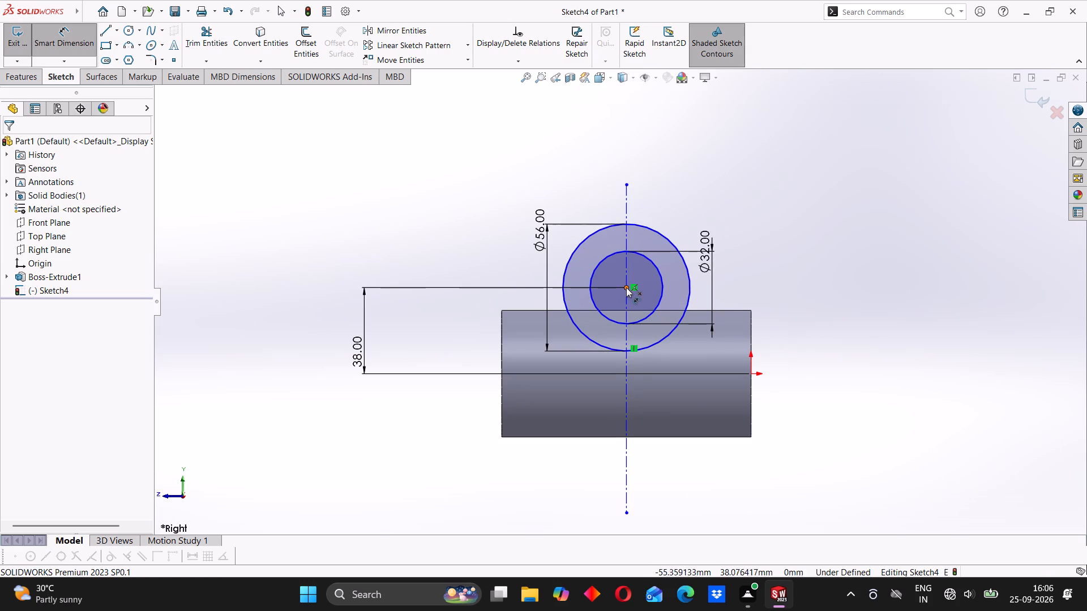
click(750, 374)
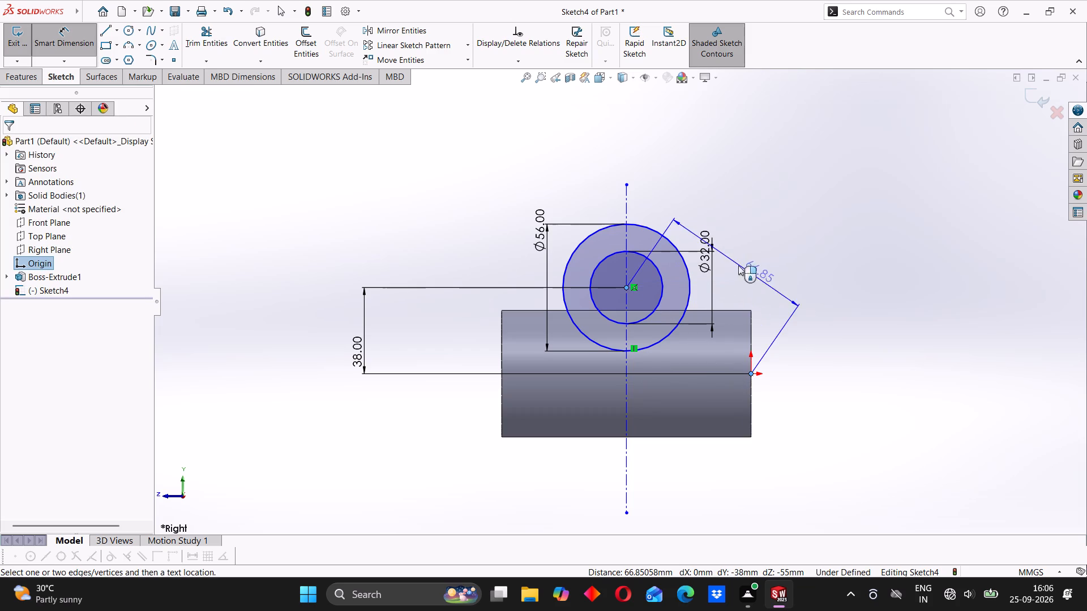
click(665, 184)
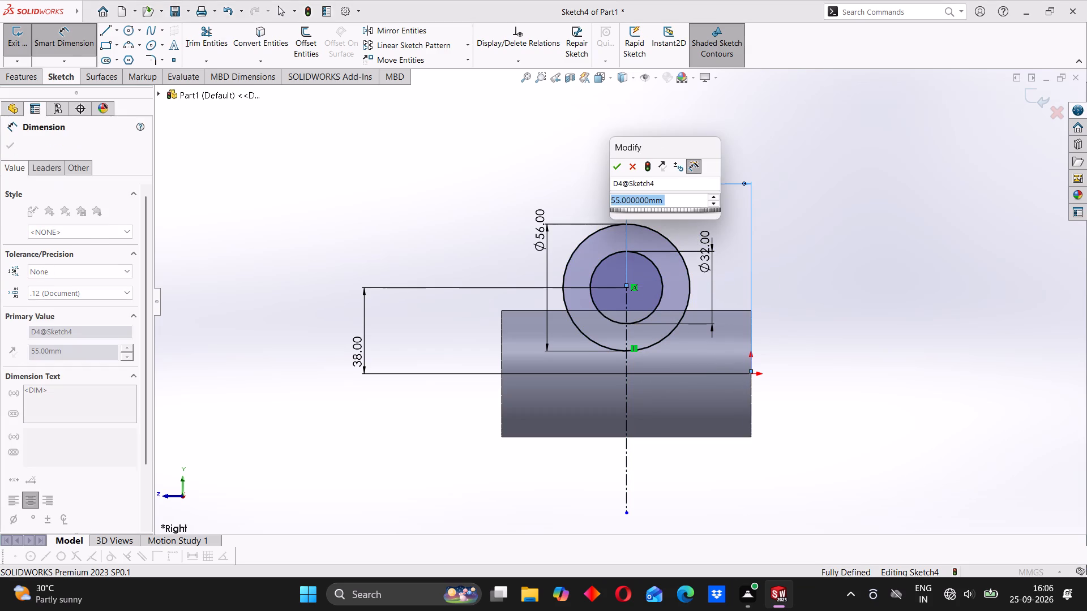
click(617, 167)
click(795, 240)
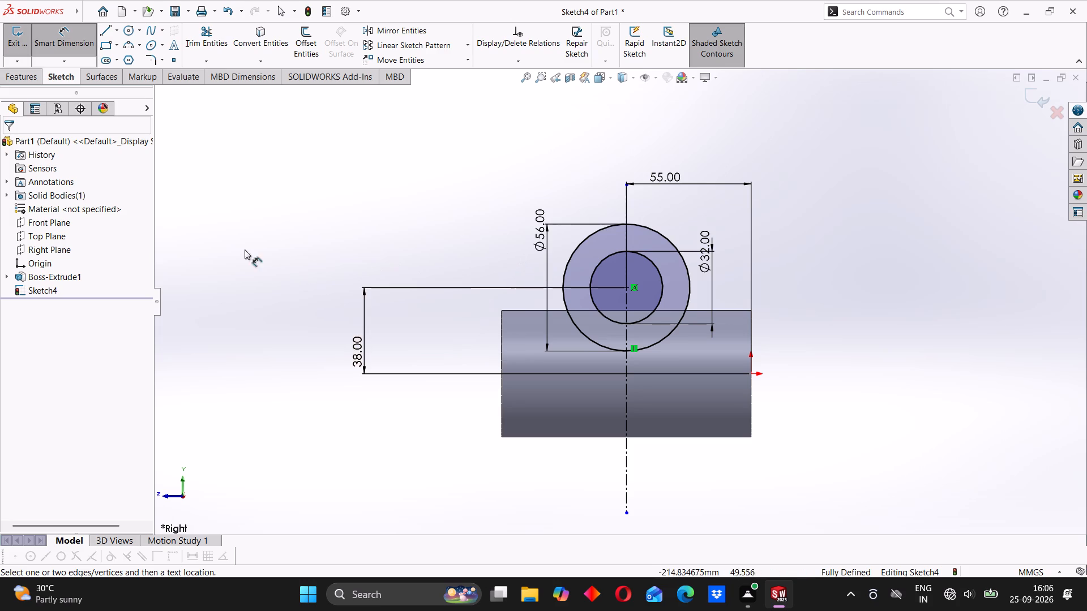
Extrude the ring profile 110 mm as a mid-plane boss, merged with the existing hollow cylinder.
click(14, 79)
click(15, 44)
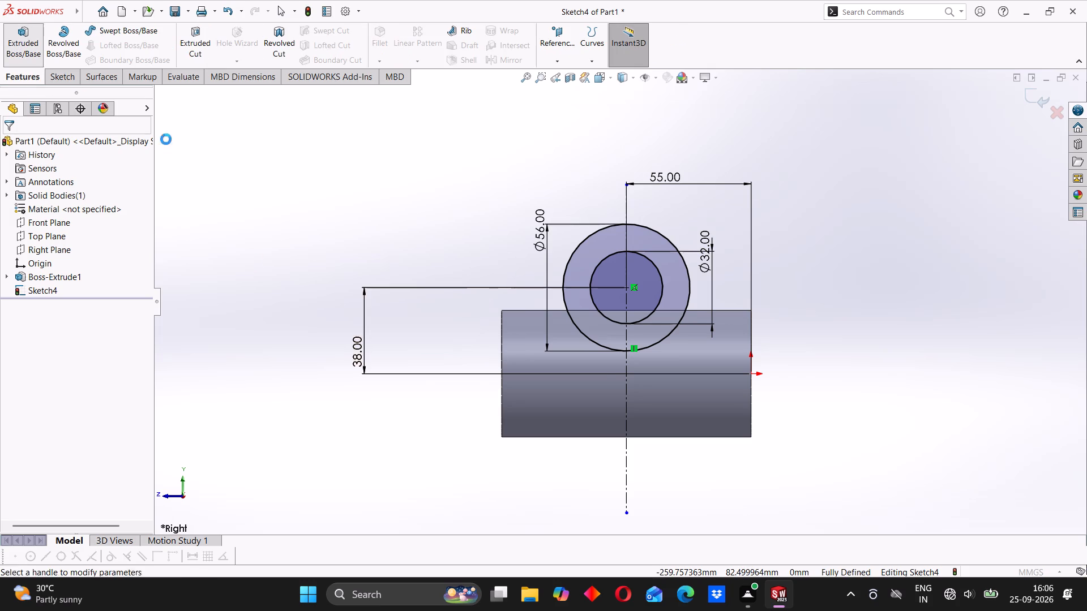
scroll(681, 347, down, 3)
scroll(682, 348, up, 1)
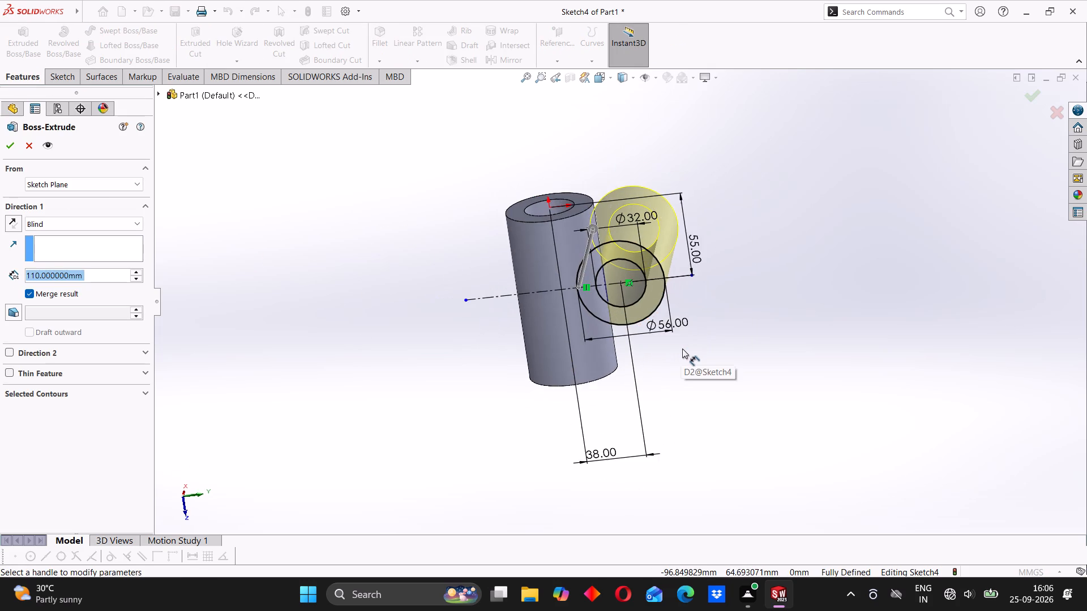
scroll(682, 348, up, 1)
middle_drag(680, 352, 585, 380)
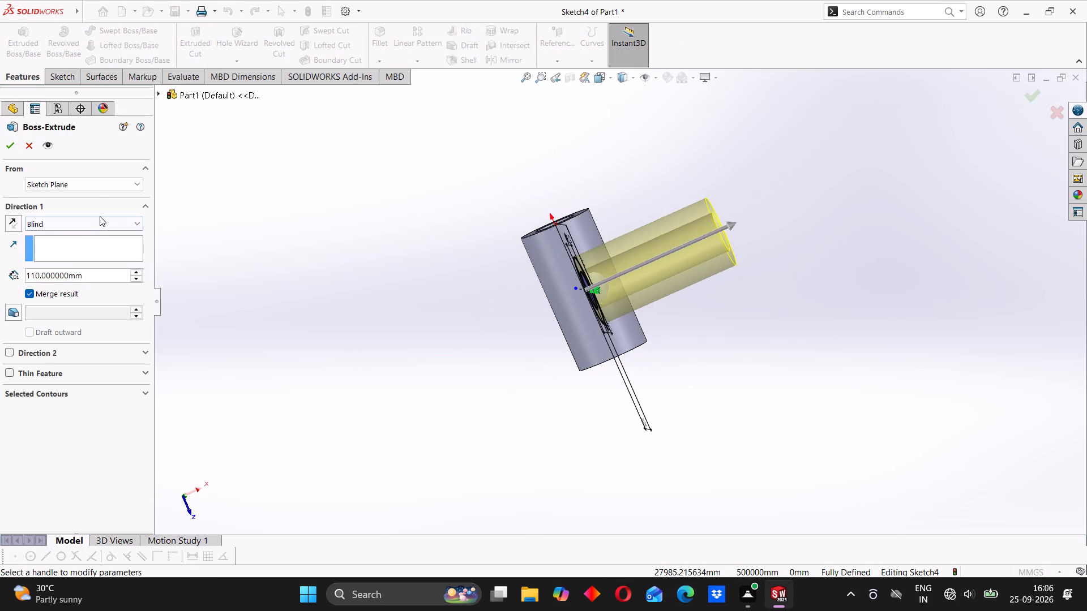
click(100, 220)
click(52, 304)
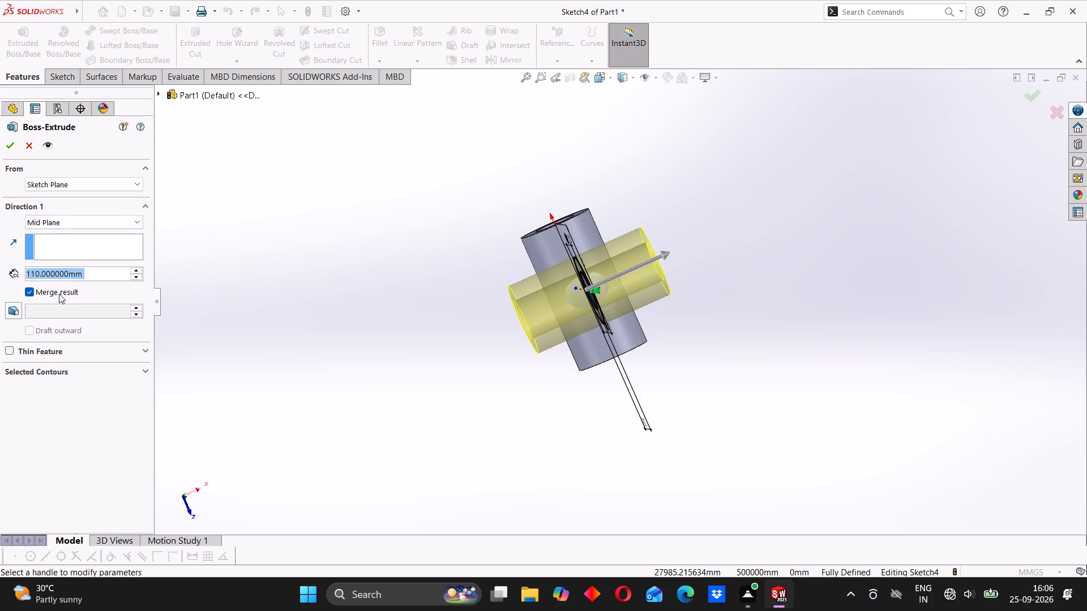
middle_drag(516, 407, 624, 427)
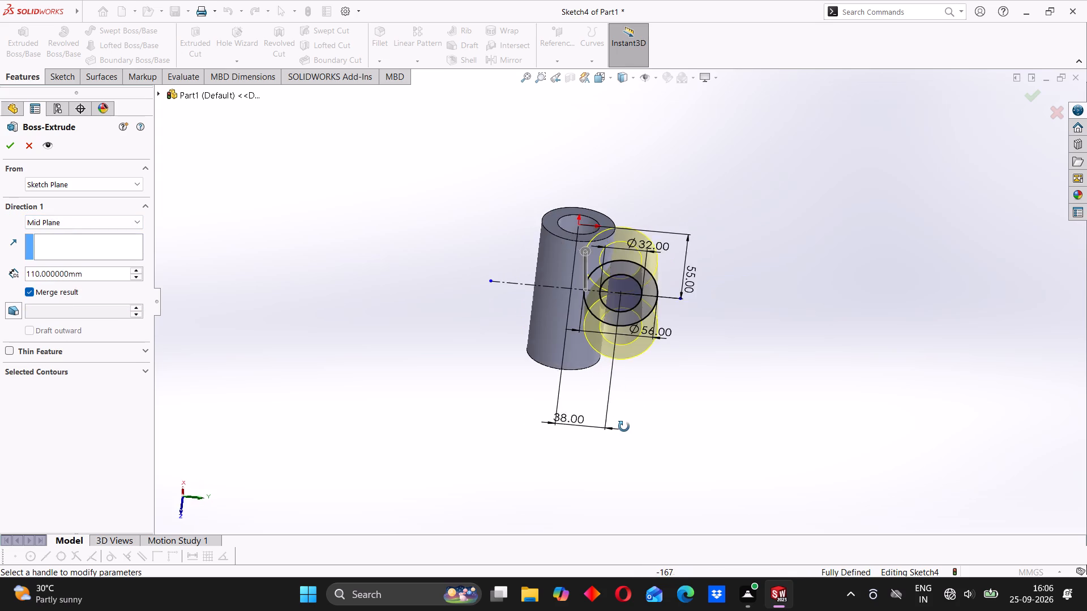
middle_drag(624, 427, 562, 414)
scroll(561, 384, down, 2)
middle_drag(545, 410, 554, 411)
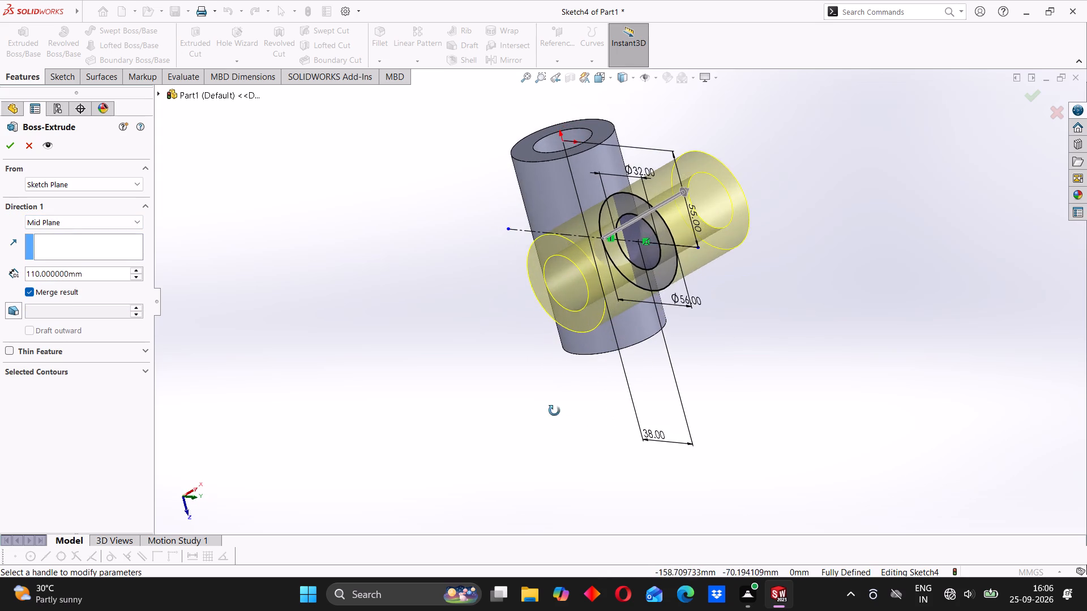
middle_drag(554, 411, 584, 381)
scroll(589, 345, down, 3)
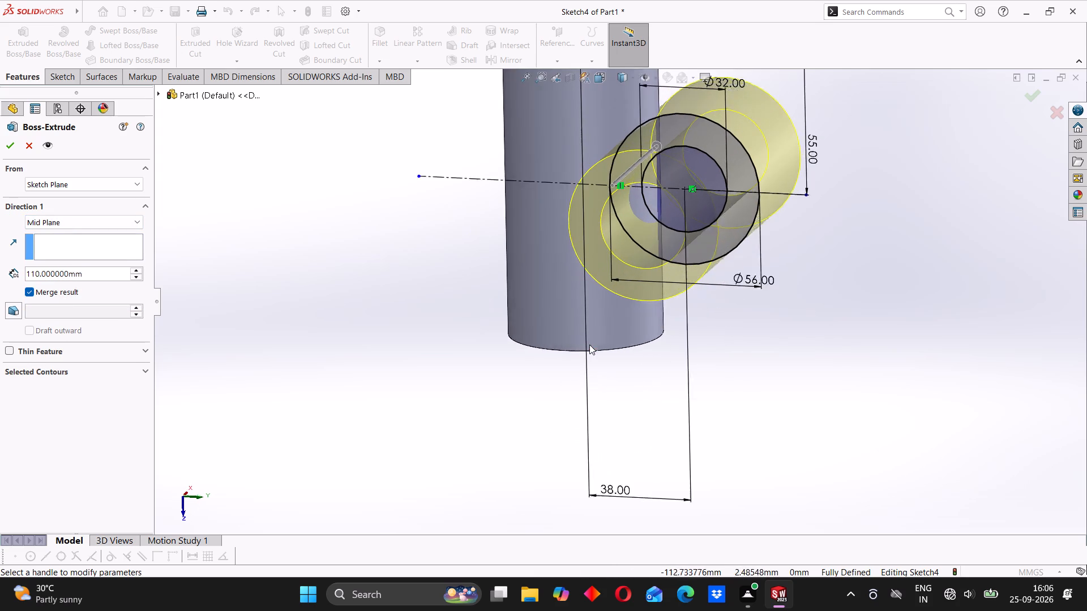
middle_drag(629, 388, 643, 354)
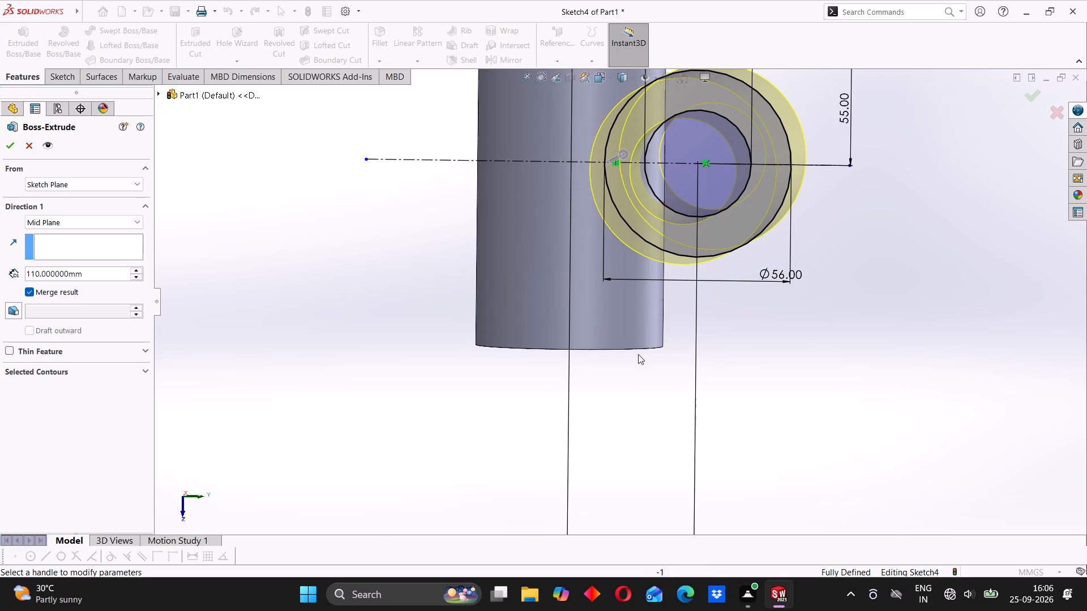
click(7, 146)
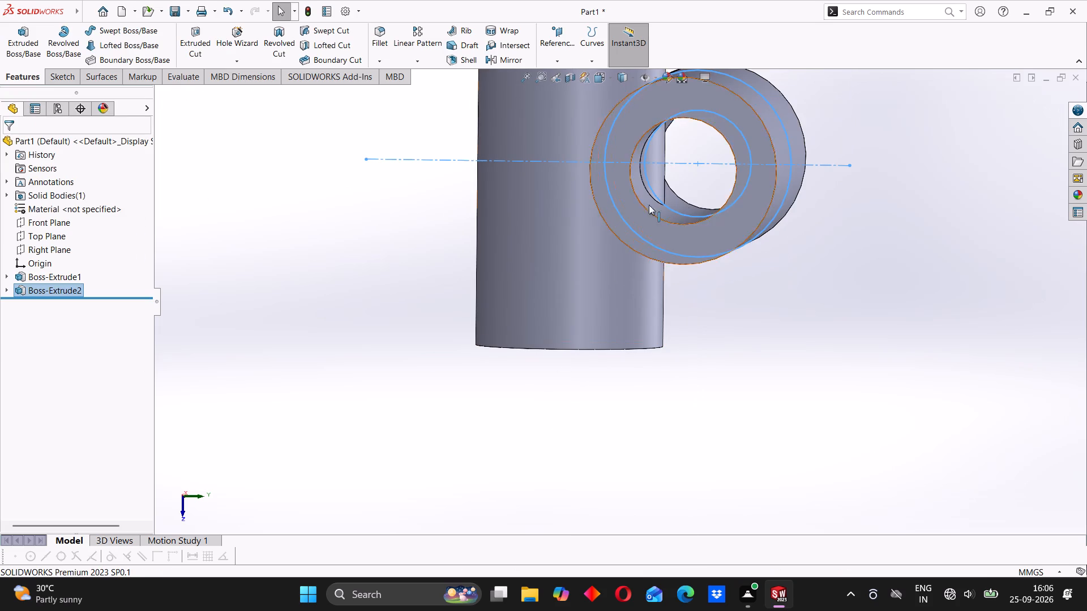
click(719, 326)
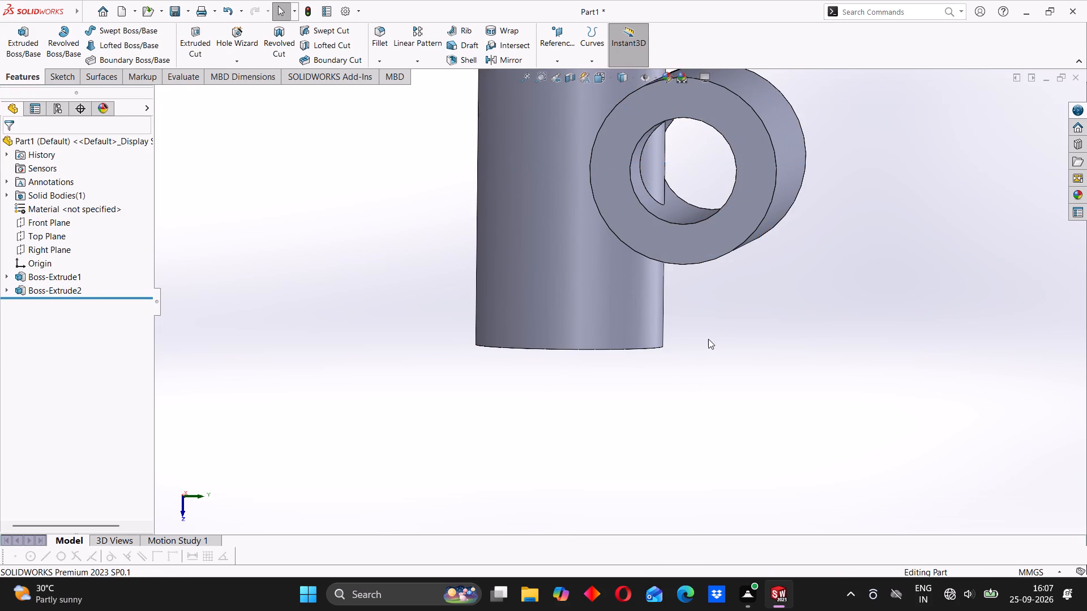
Start a sketch on the new cross cylinder's end face and draw a 16 mm radius circle over its bore.
middle_drag(707, 342, 711, 328)
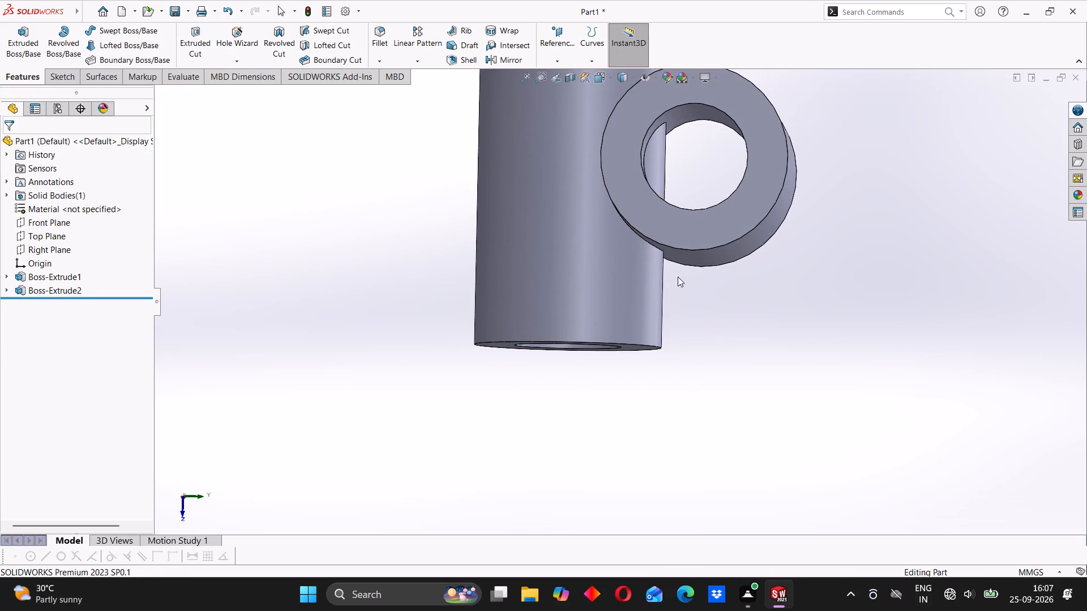
scroll(682, 212, down, 2)
scroll(683, 208, up, 1)
click(641, 103)
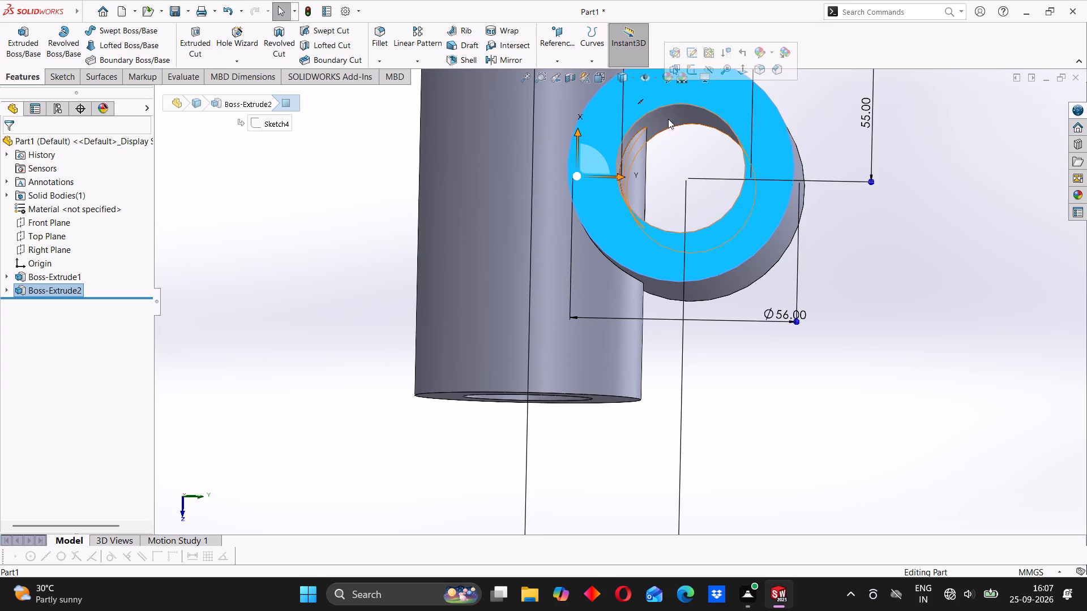
click(691, 75)
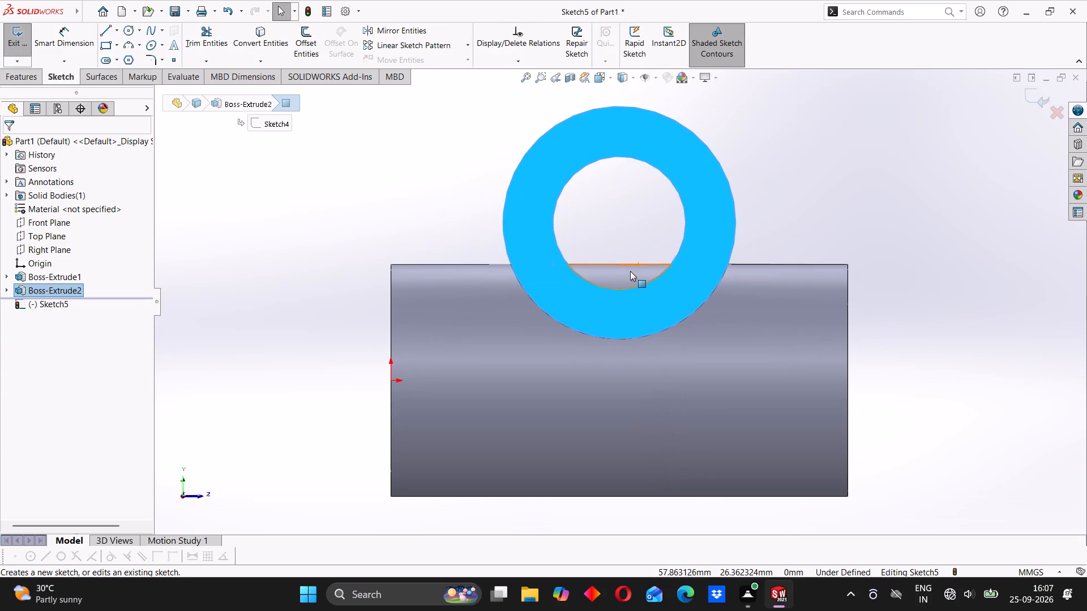
click(623, 274)
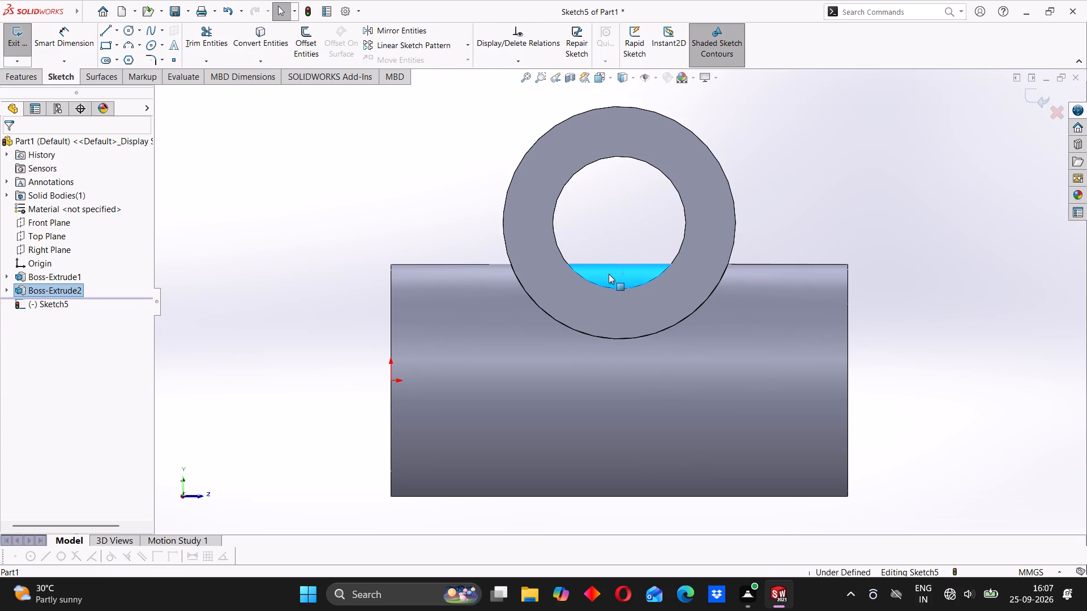
click(129, 29)
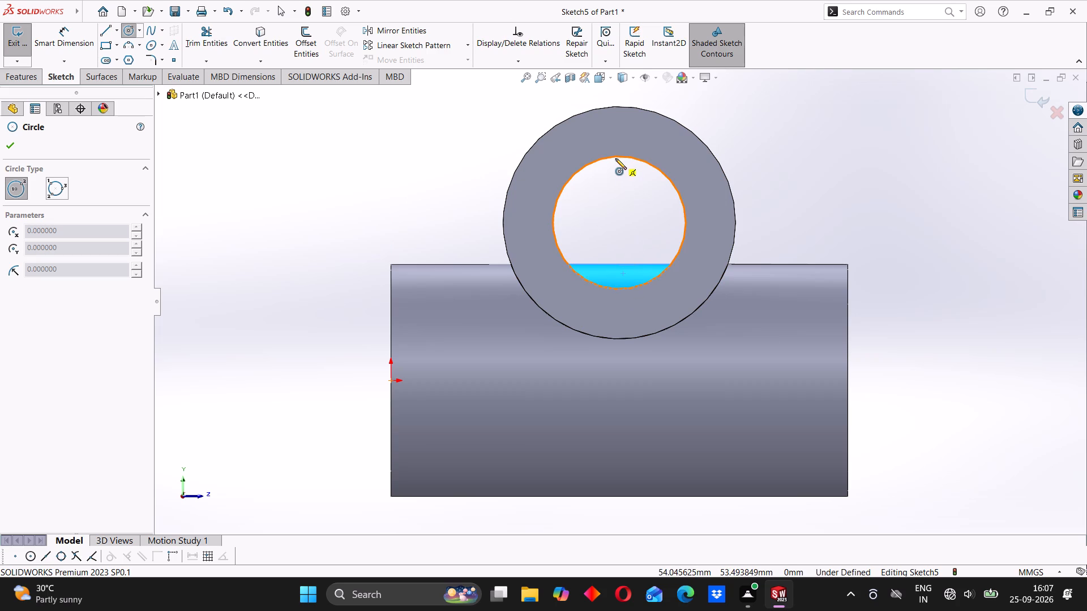
click(618, 222)
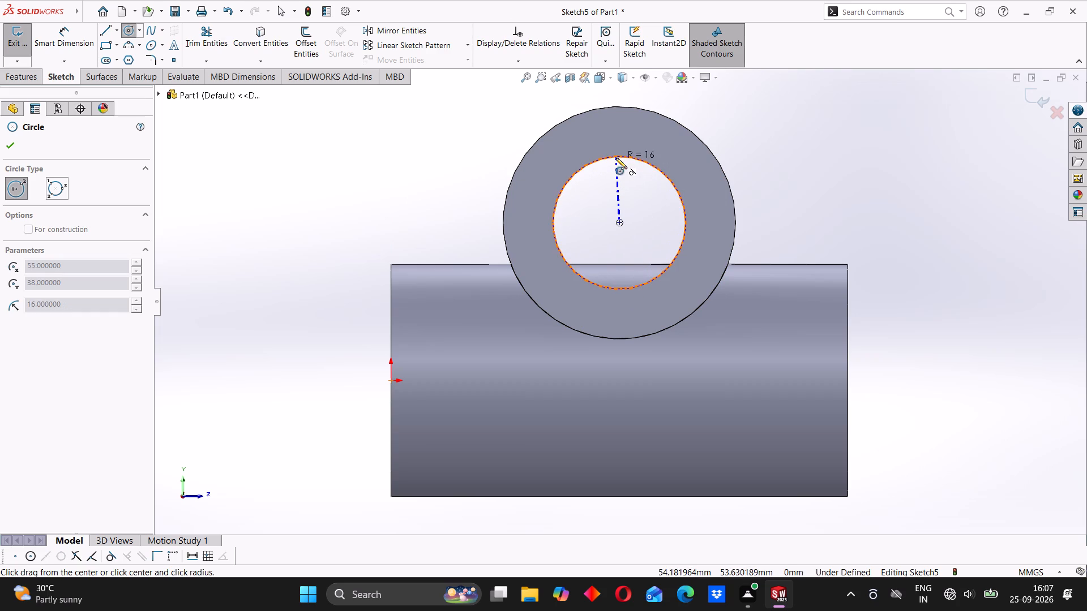
click(616, 158)
Dimension the bore circle's diameter to 32 mm.
click(77, 42)
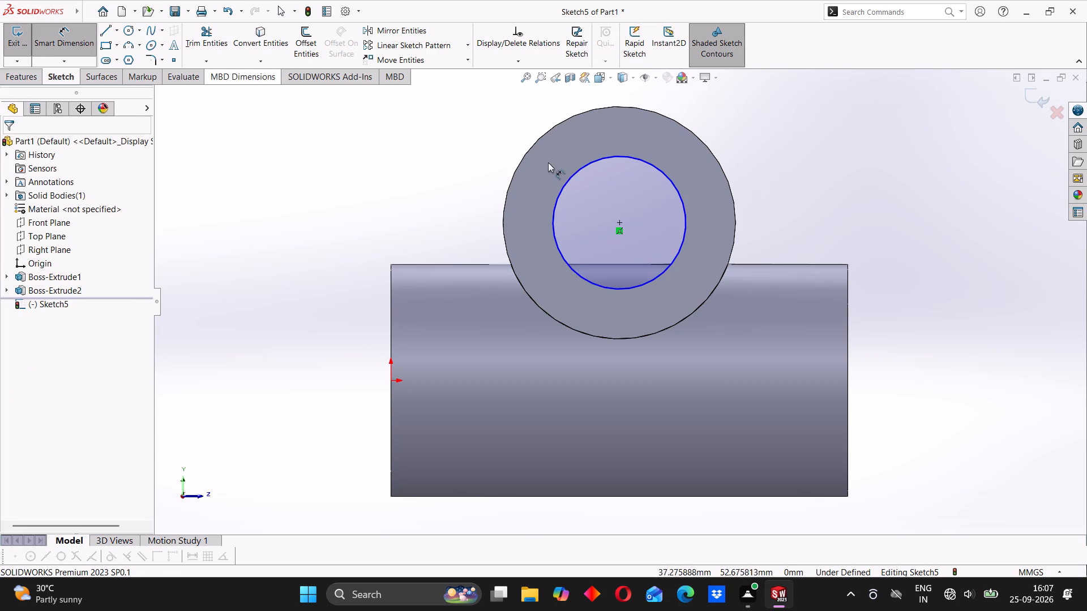
click(566, 183)
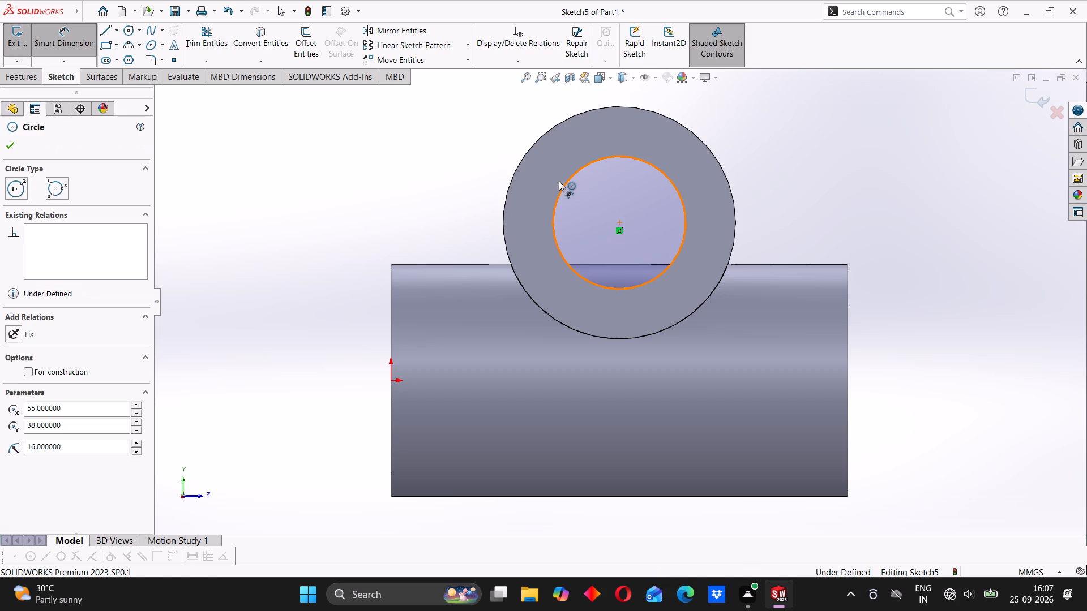
click(400, 178)
text(32)
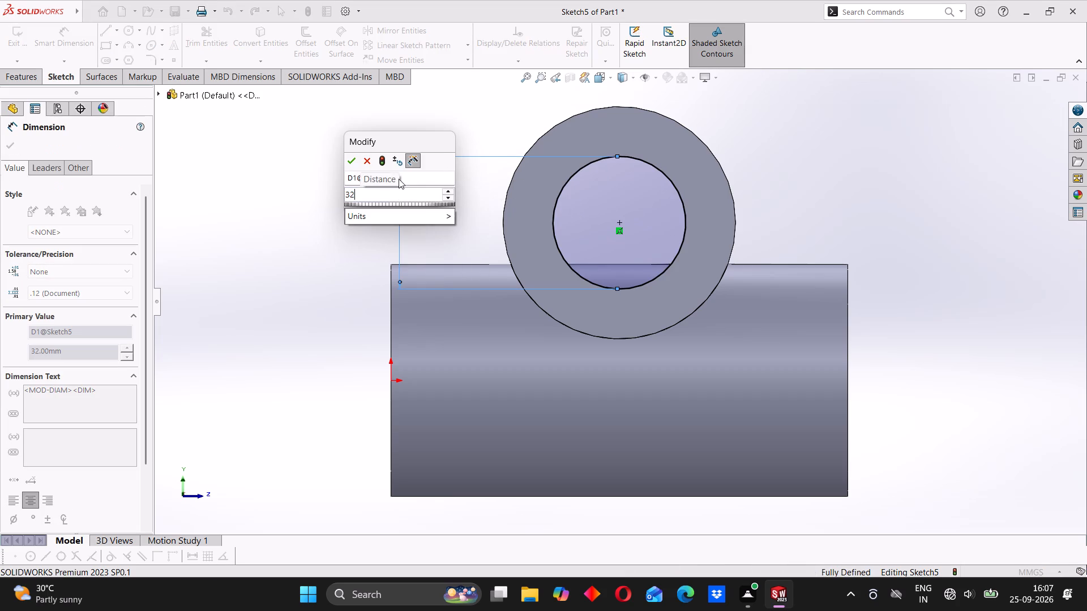
key(Return)
click(343, 209)
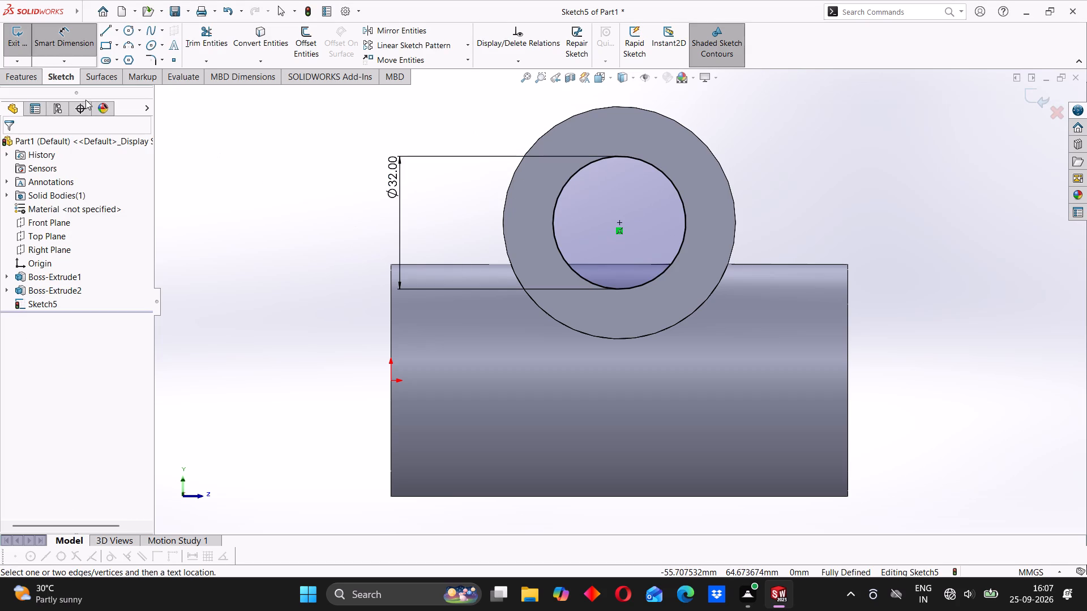
Cut-extrude the 32 mm circle blind to 110 mm through the cross cylinder, clearing its bore.
click(11, 81)
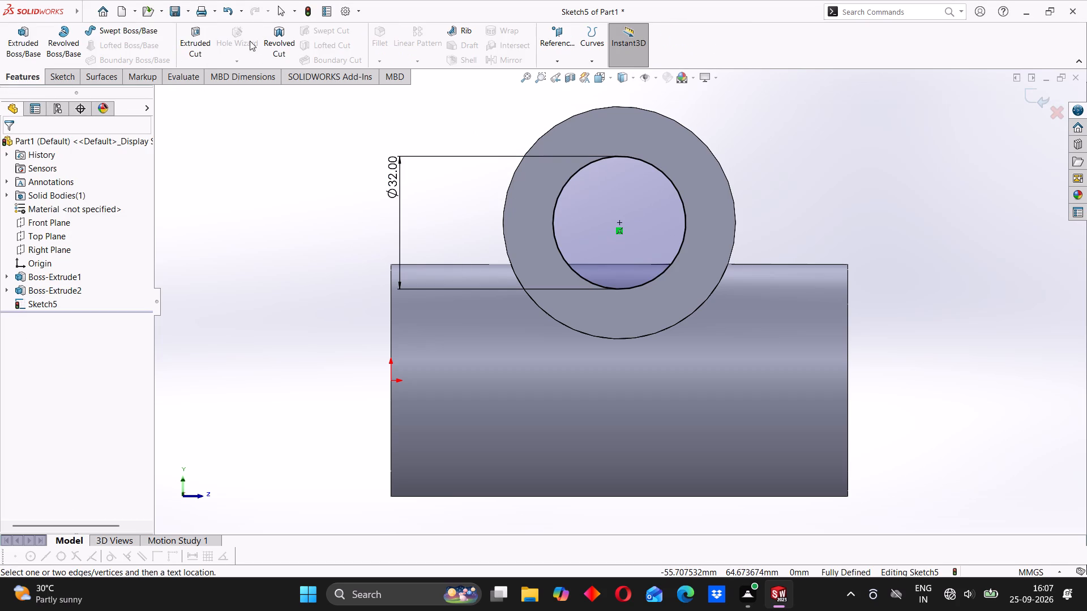
click(199, 38)
scroll(790, 311, up, 2)
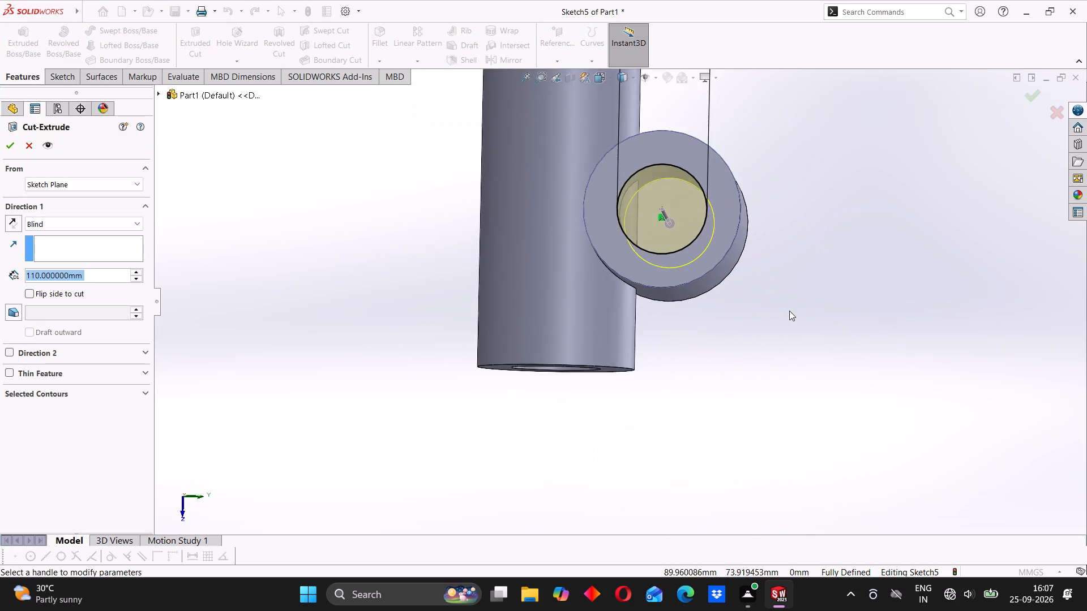
middle_drag(789, 322, 715, 330)
middle_drag(746, 333, 635, 352)
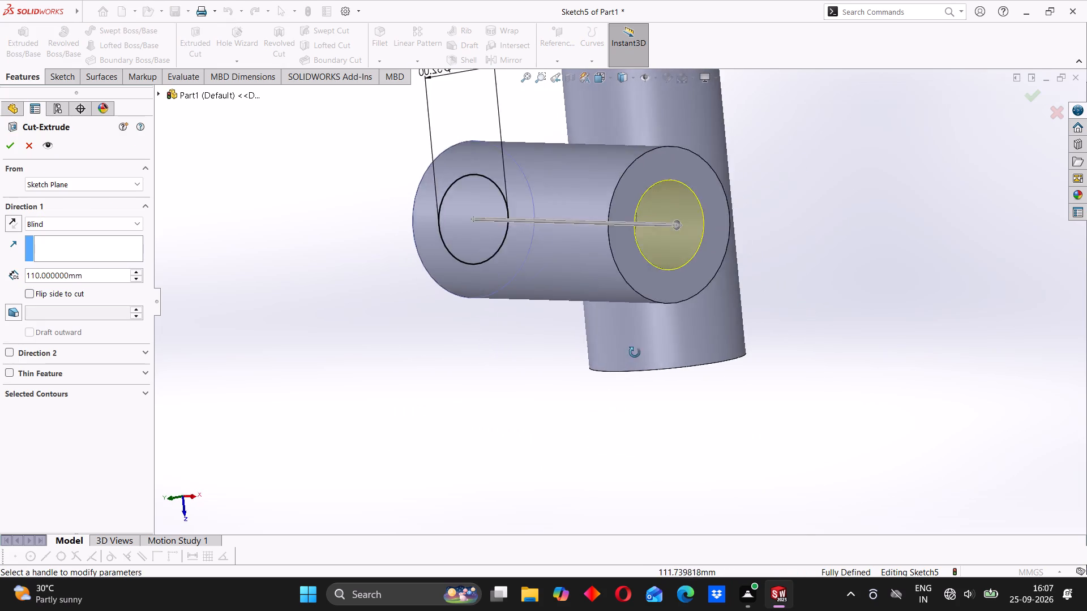
middle_drag(635, 352, 604, 360)
click(7, 146)
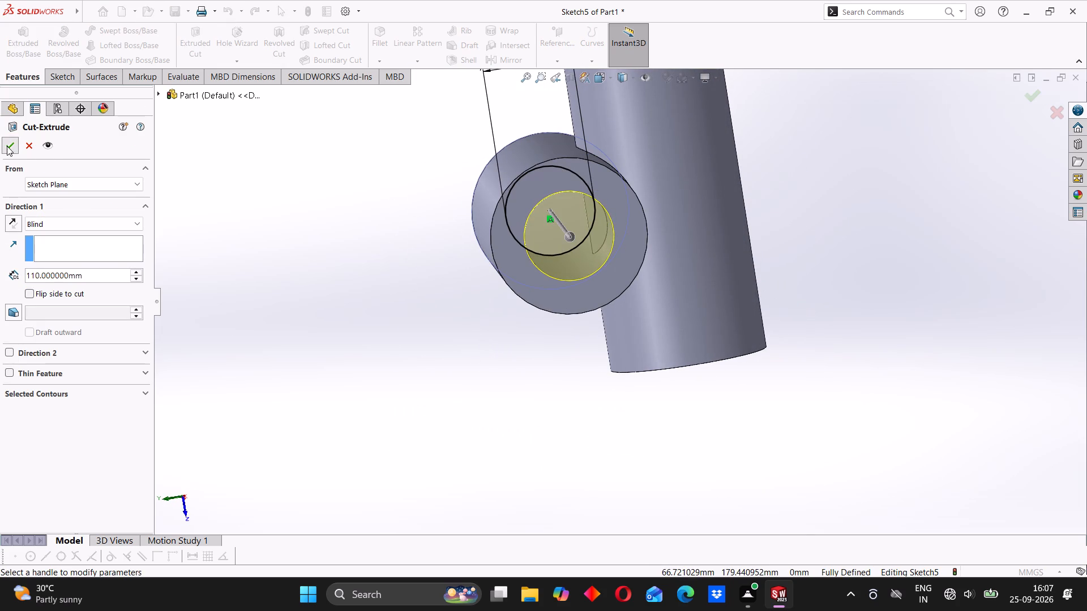
middle_drag(492, 330, 627, 282)
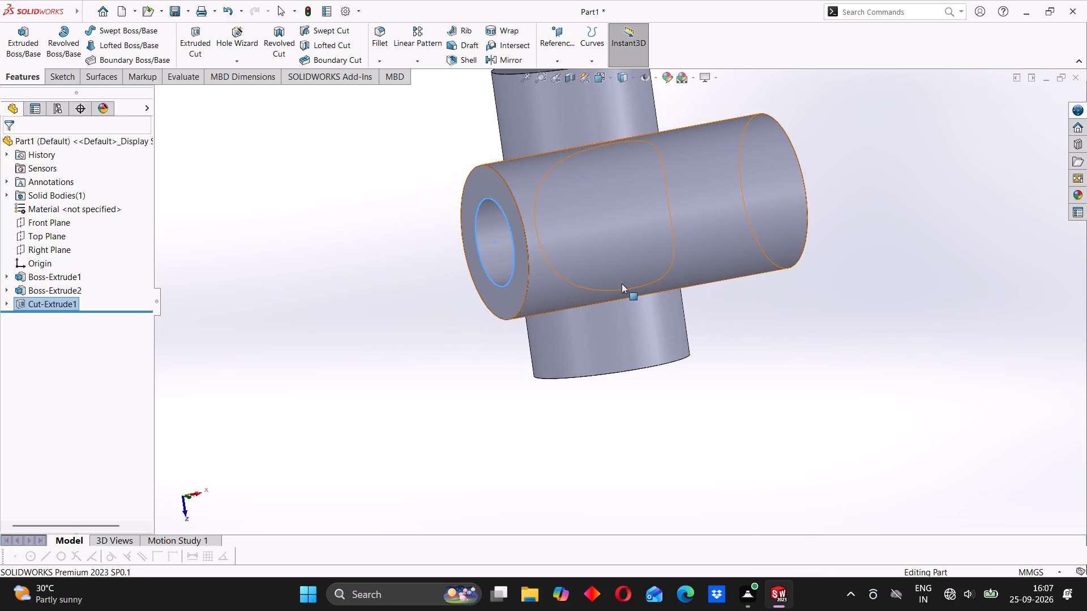
click(365, 303)
Fillet the intersection edge between the two crossed hollow cylinders with a symmetric 2 mm radius.
scroll(583, 356, up, 3)
middle_drag(551, 388, 669, 374)
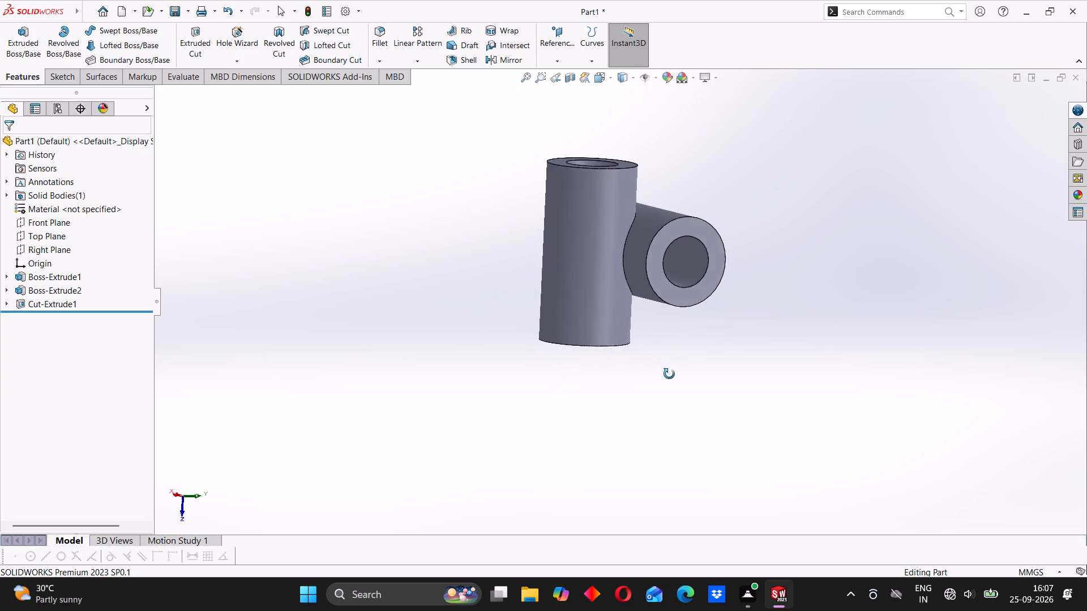
middle_drag(669, 374, 510, 223)
scroll(654, 253, down, 3)
middle_drag(638, 291, 627, 204)
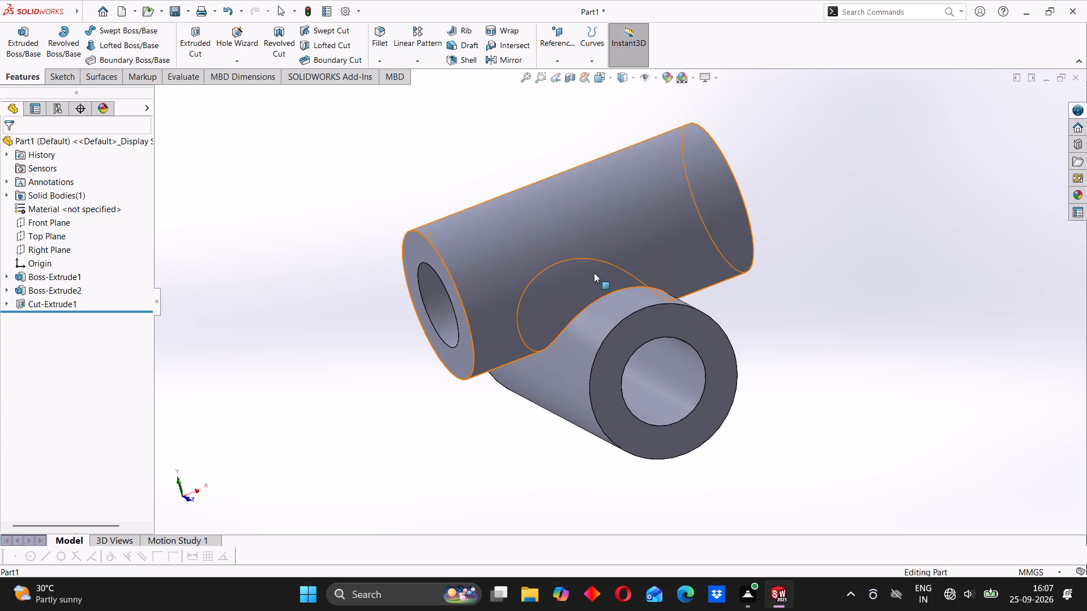
scroll(593, 273, down, 2)
scroll(541, 285, up, 1)
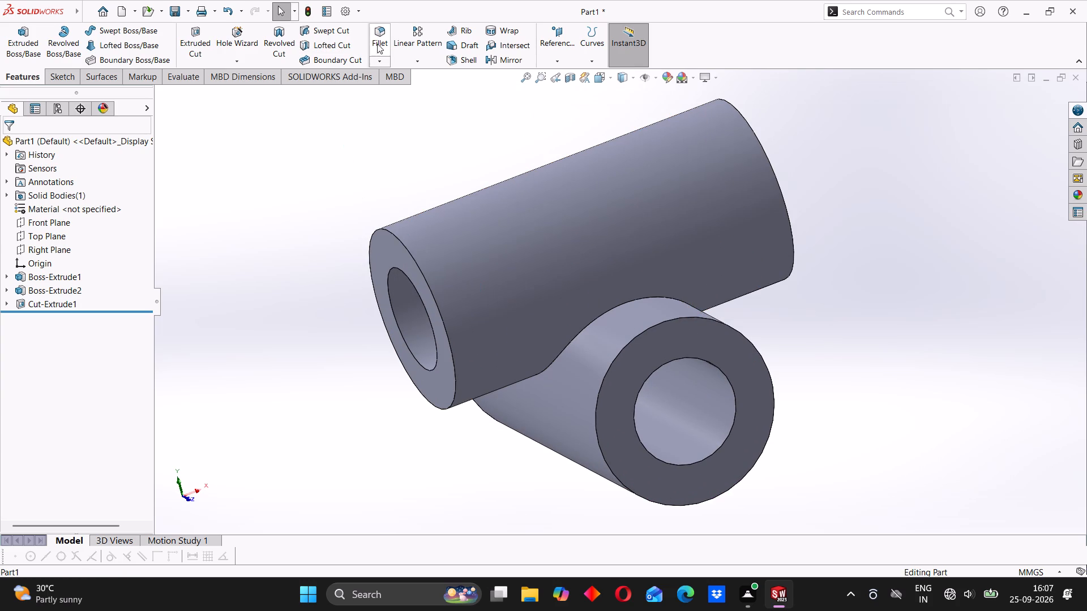
click(382, 36)
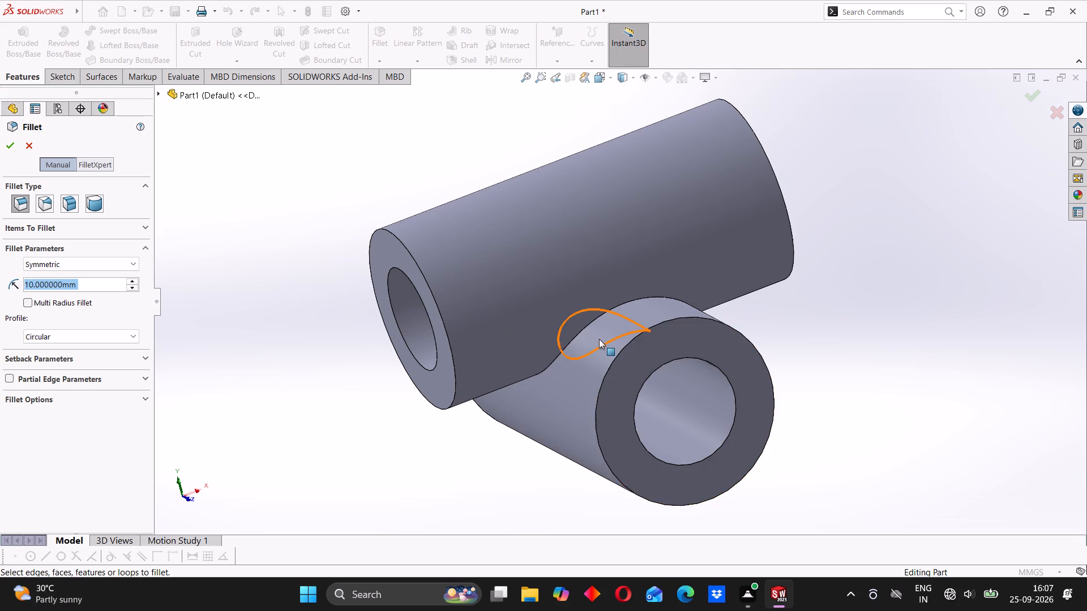
click(577, 335)
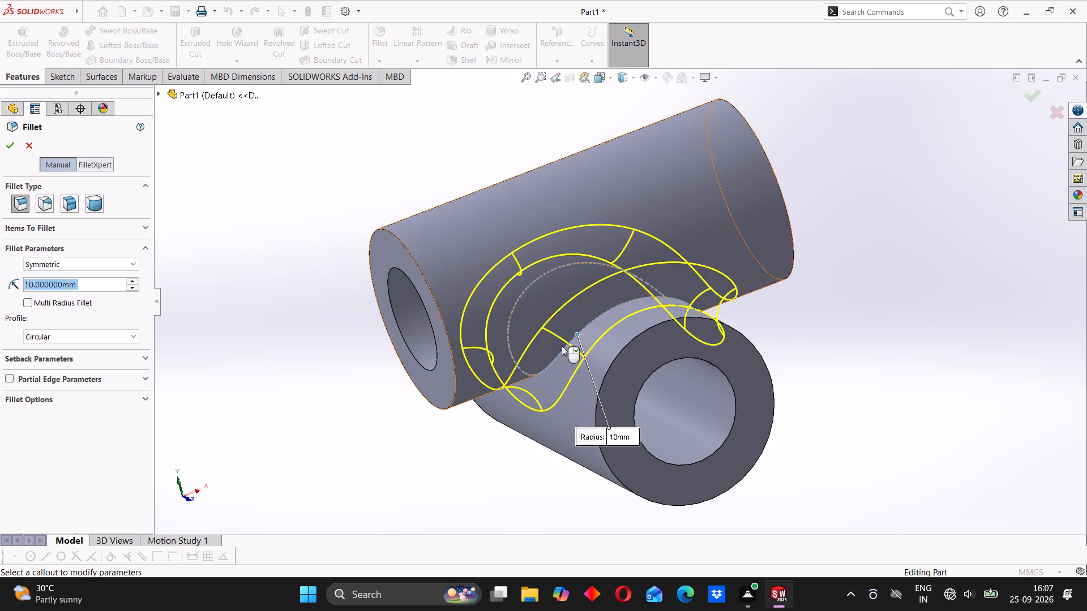
key(2)
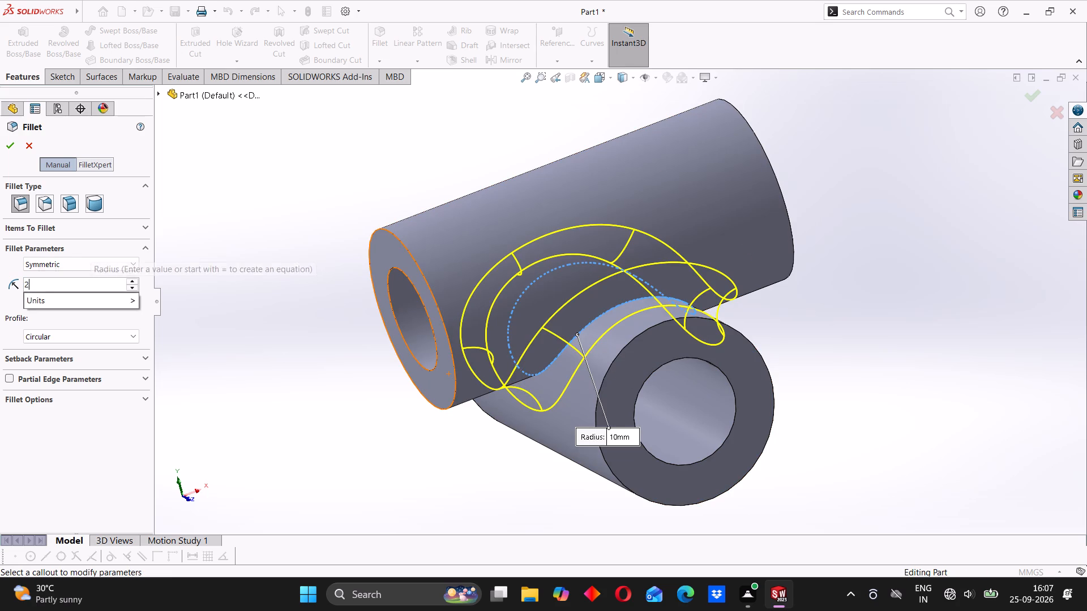
key(Return)
middle_drag(386, 423, 510, 421)
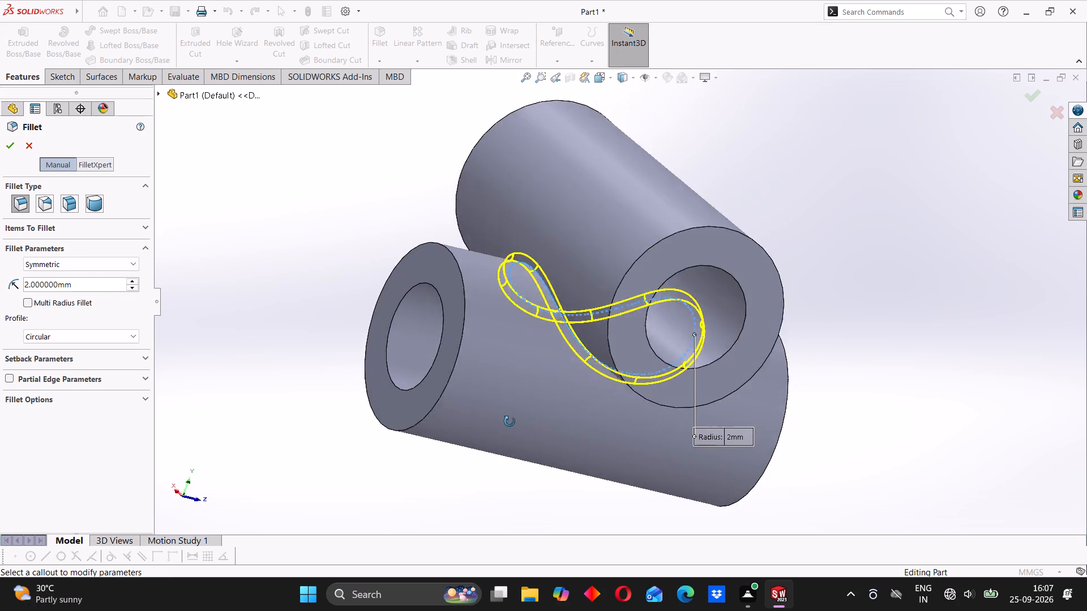
middle_drag(510, 421, 633, 486)
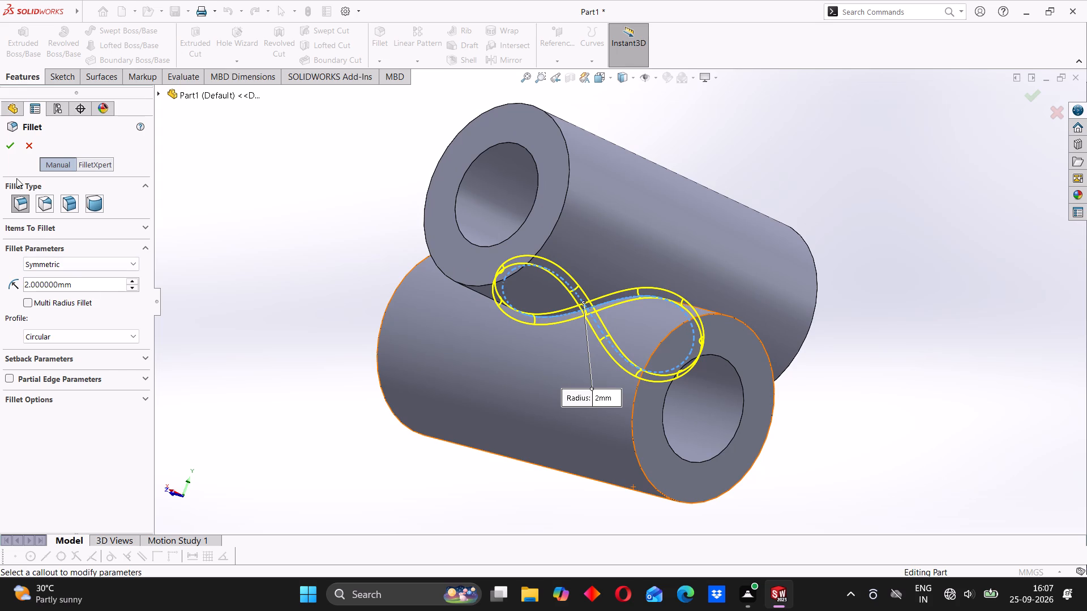
click(14, 141)
Examine the filleted crossed-cylinder part from all sides, checking the intersection blend and both bores.
middle_drag(712, 293, 582, 308)
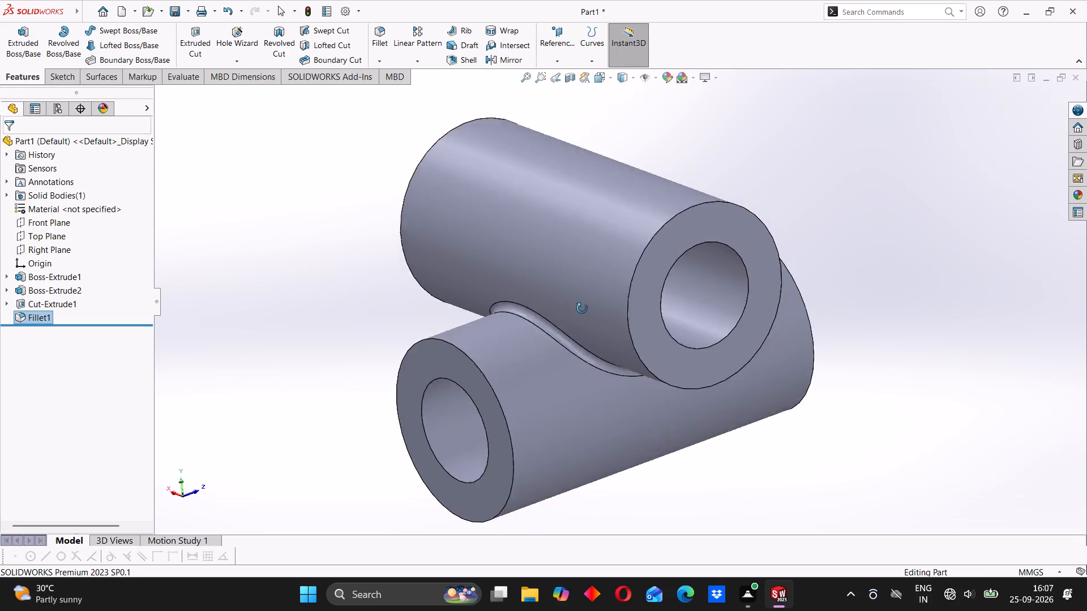
middle_drag(582, 308, 581, 195)
scroll(588, 226, up, 3)
middle_drag(789, 266, 666, 381)
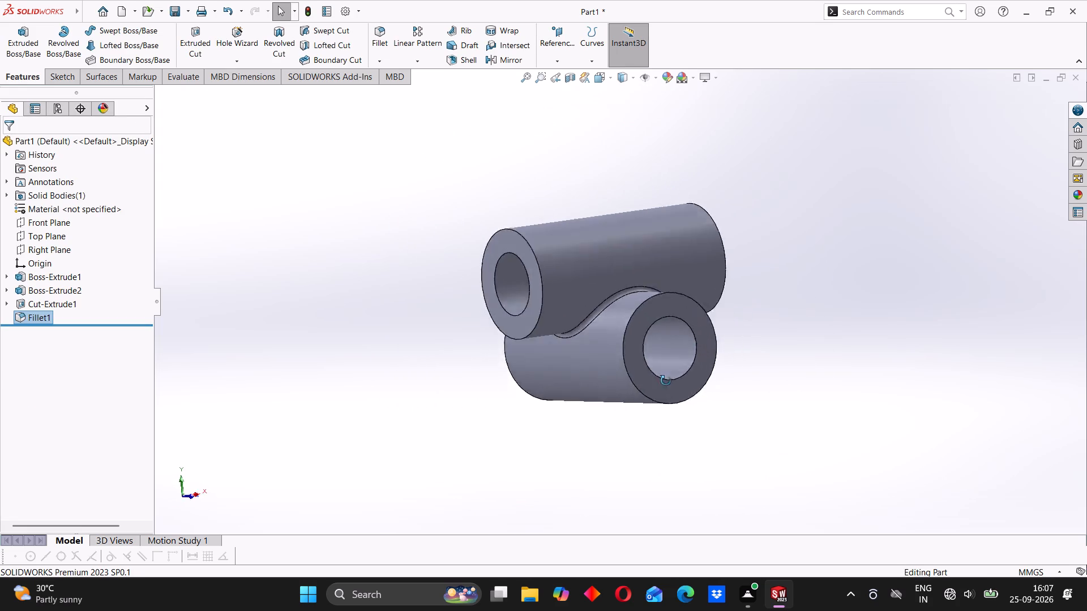
middle_drag(666, 381, 446, 280)
middle_drag(445, 335, 549, 403)
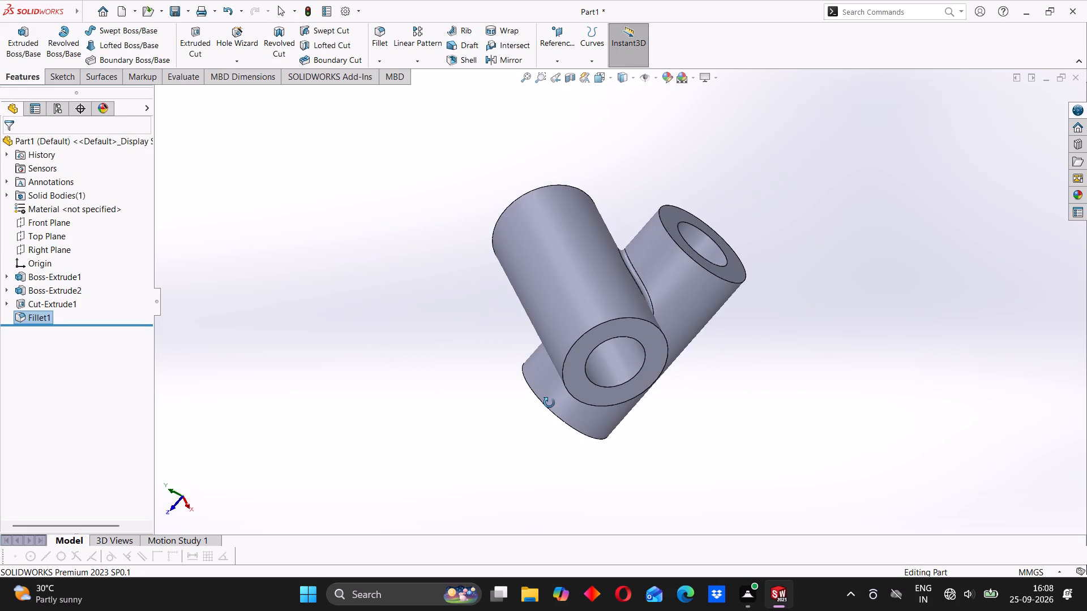
middle_drag(549, 403, 541, 404)
click(403, 303)
middle_drag(722, 326, 644, 245)
scroll(644, 300, up, 1)
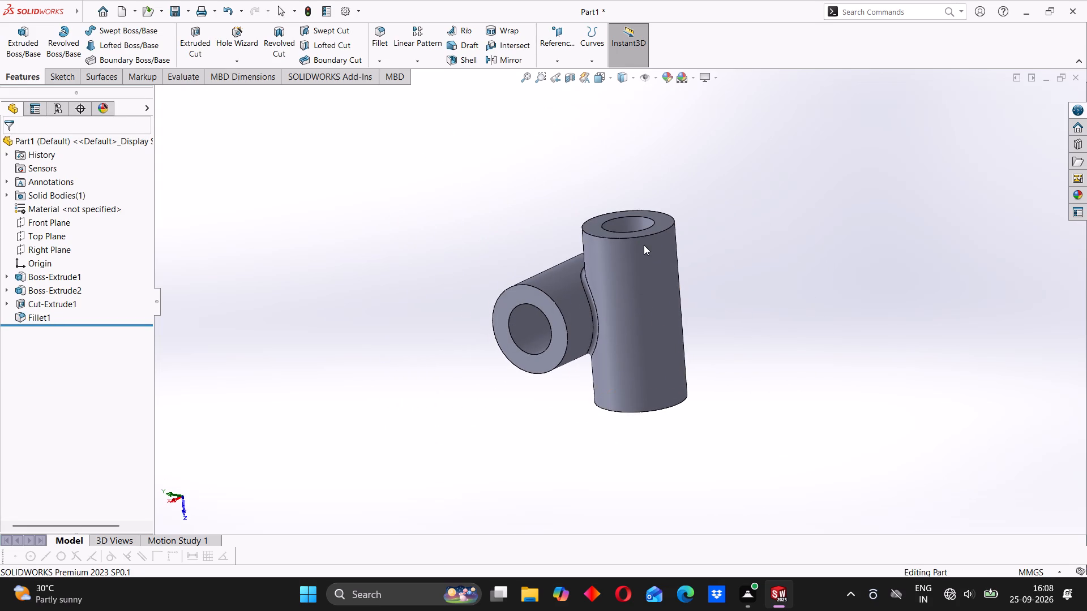
scroll(646, 307, down, 2)
scroll(646, 305, up, 3)
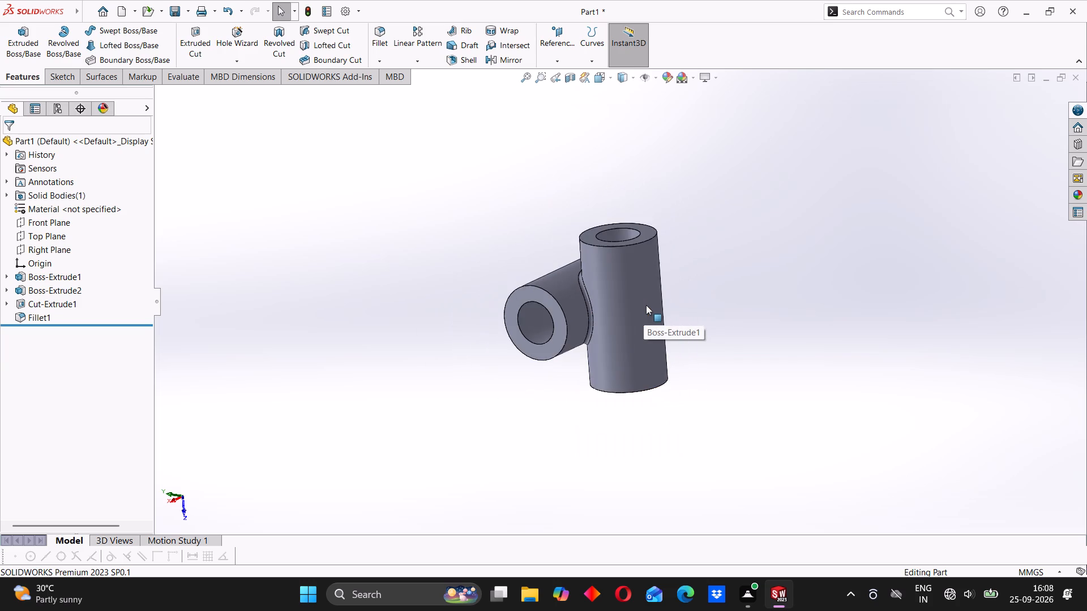
scroll(646, 305, up, 2)
middle_drag(608, 328, 616, 316)
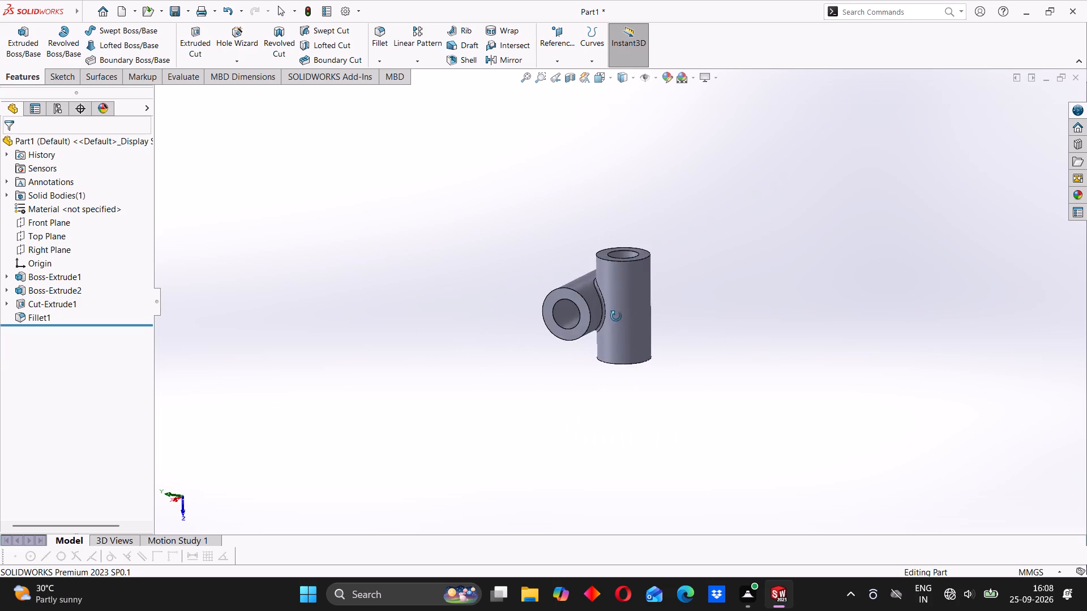
middle_drag(616, 316, 549, 312)
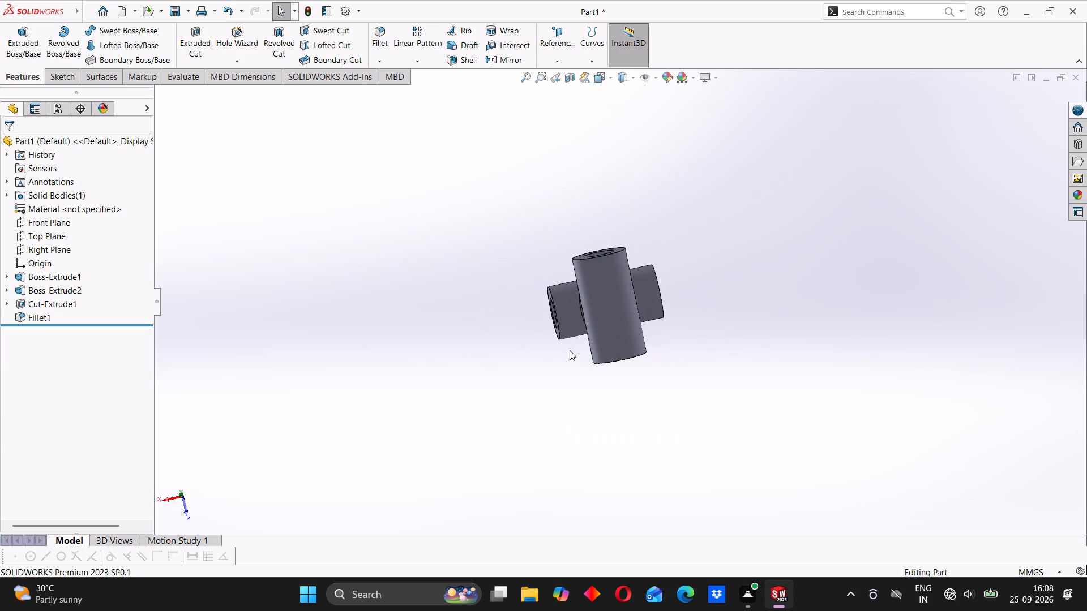
scroll(575, 369, up, 2)
scroll(581, 345, down, 2)
middle_drag(530, 328, 692, 316)
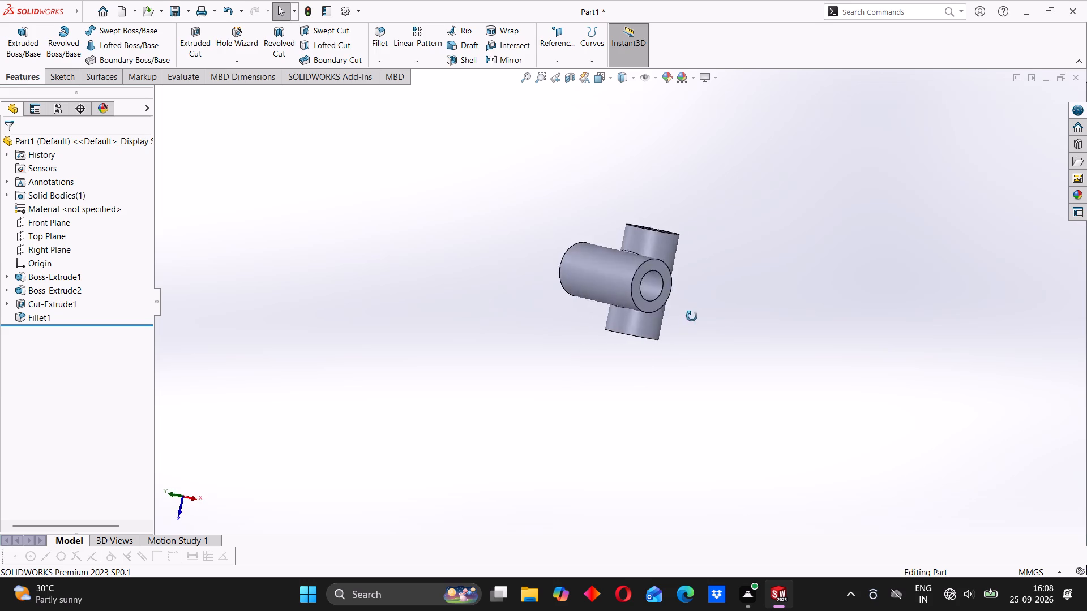
middle_drag(692, 316, 426, 329)
middle_drag(386, 324, 552, 355)
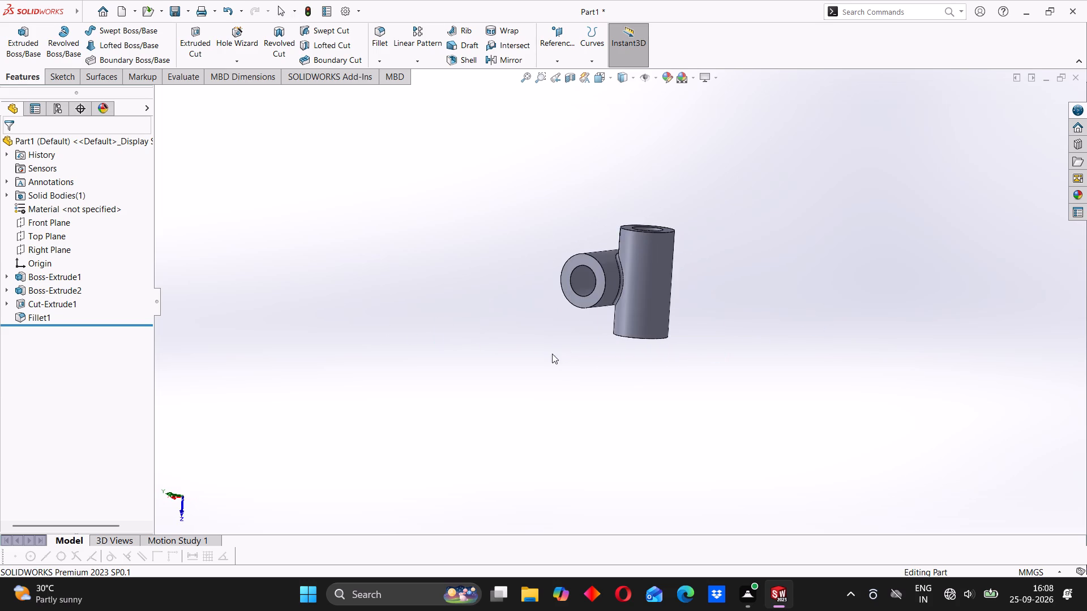
scroll(554, 338, up, 2)
scroll(604, 292, down, 4)
middle_drag(529, 340, 675, 377)
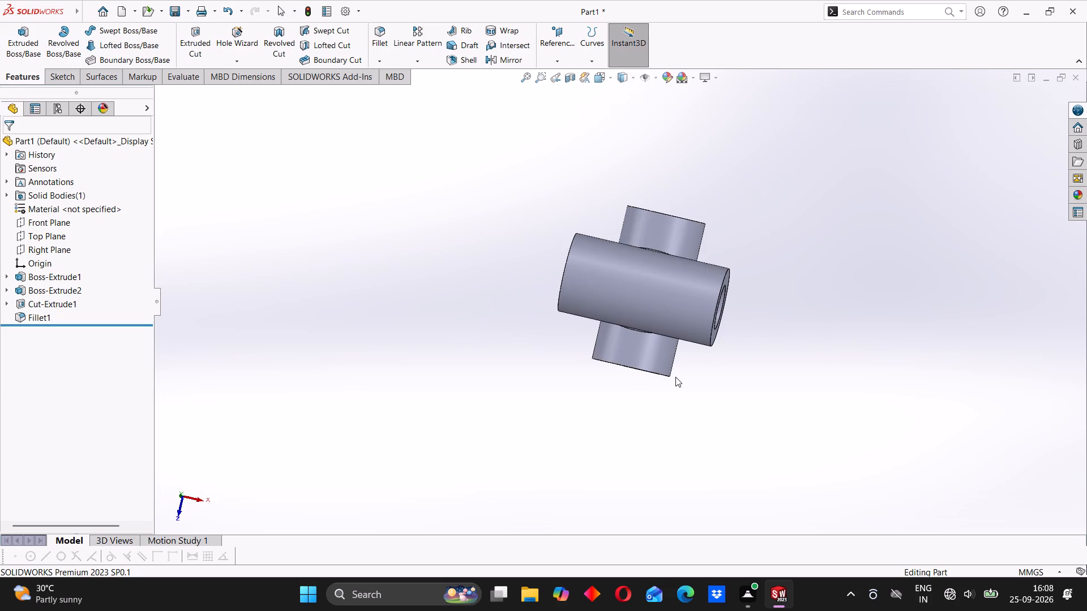
middle_drag(657, 381, 586, 406)
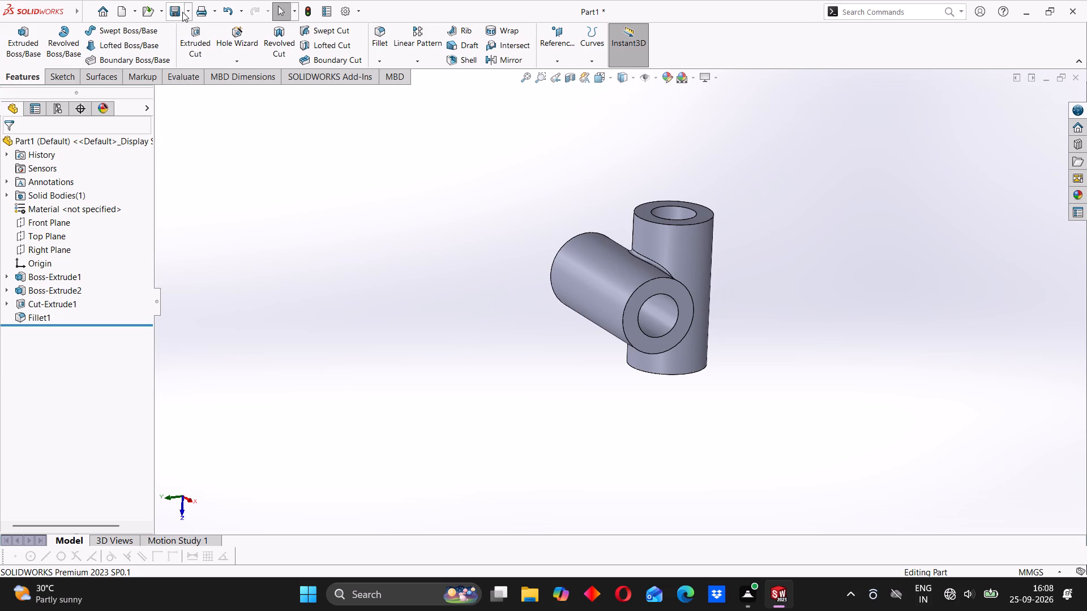
Save the crossed-cylinder part as part2 in the ASSEBLY 5 folder.
click(191, 10)
click(197, 41)
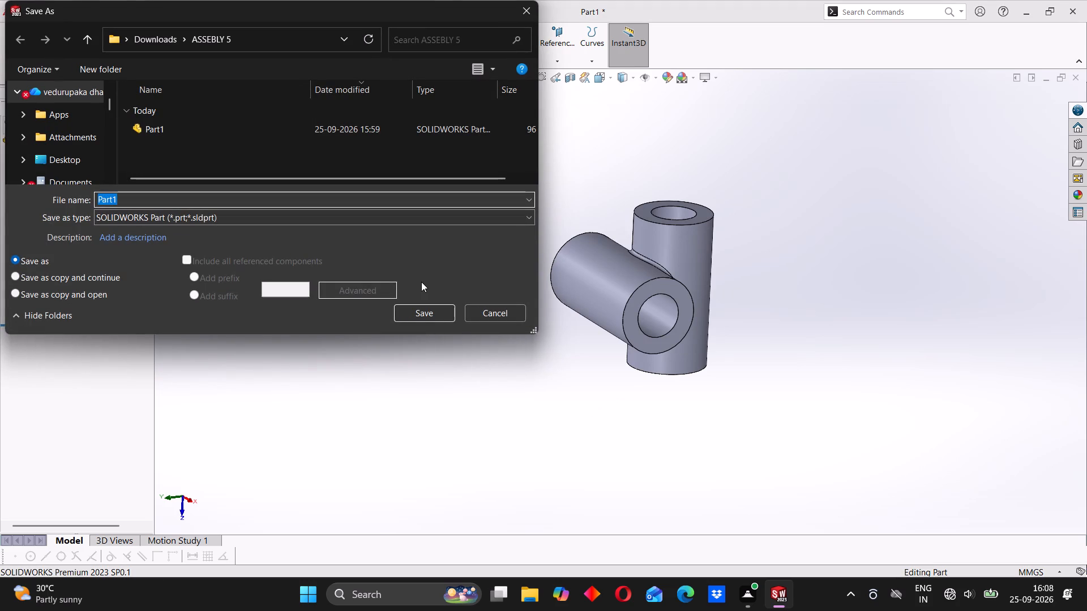
text(part)
key(2)
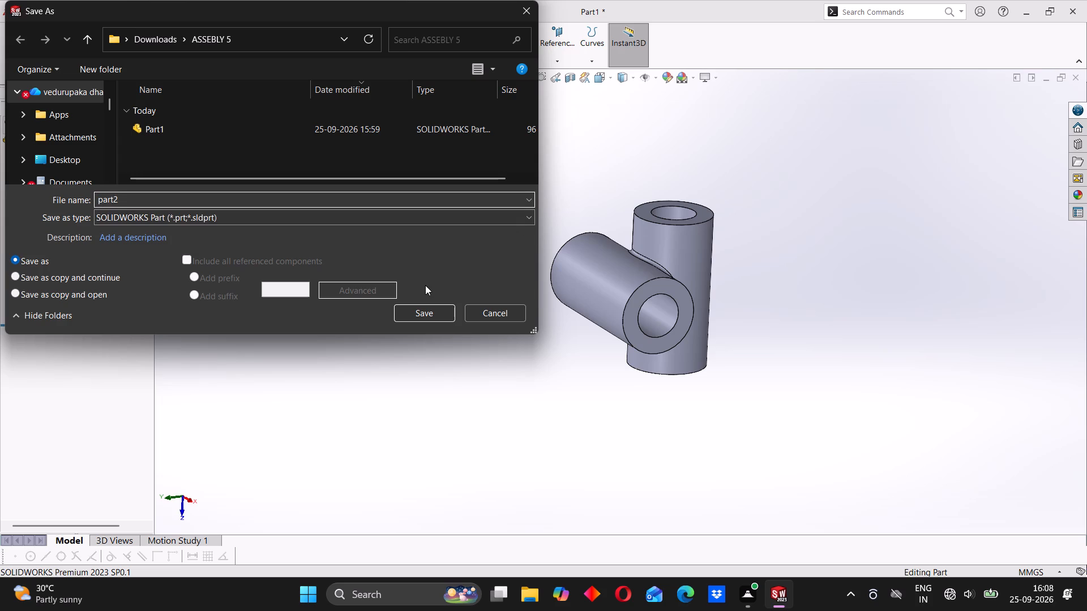
click(430, 315)
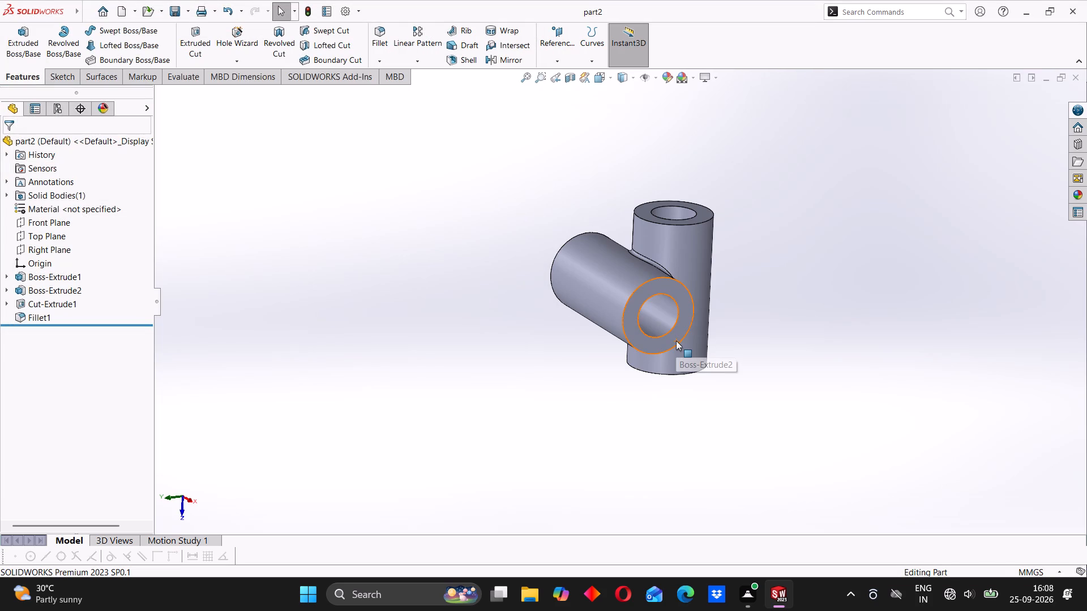
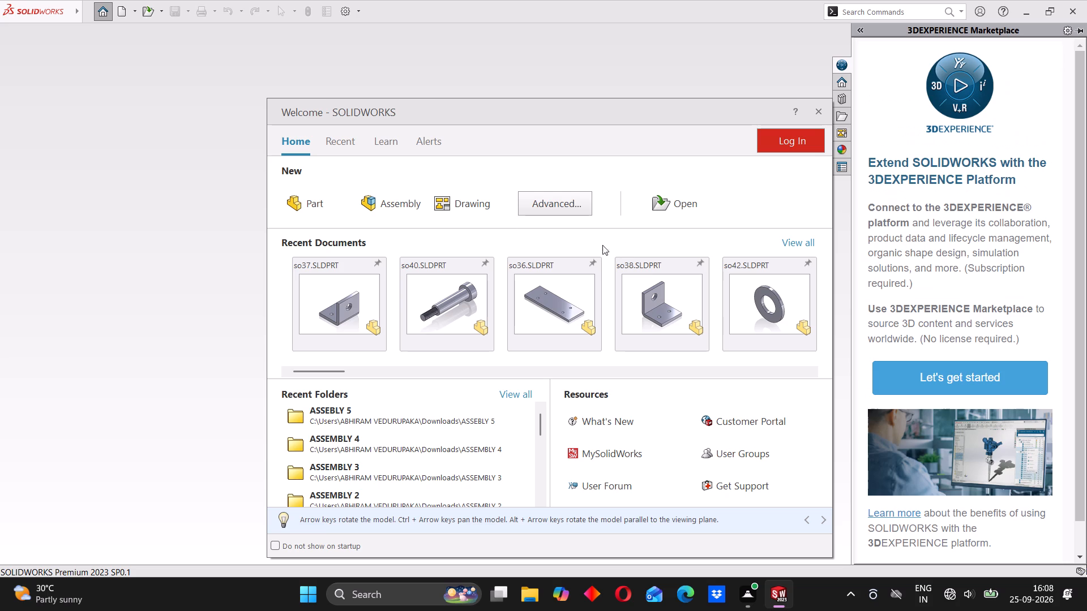
In a new part, sketch a circle of about 34 mm radius centred on the origin of the Front Plane.
click(308, 198)
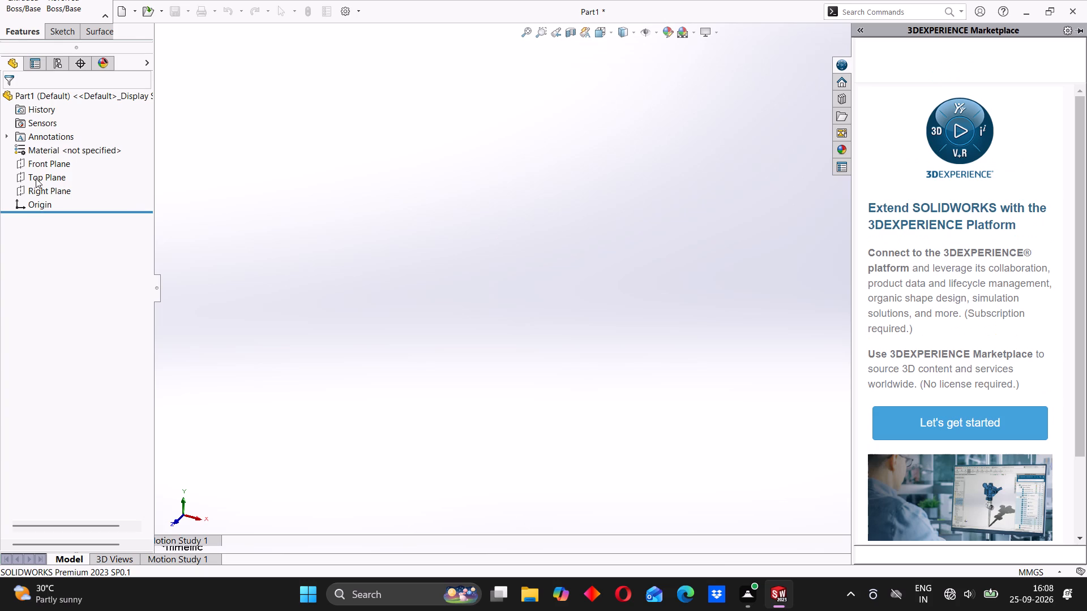
click(41, 203)
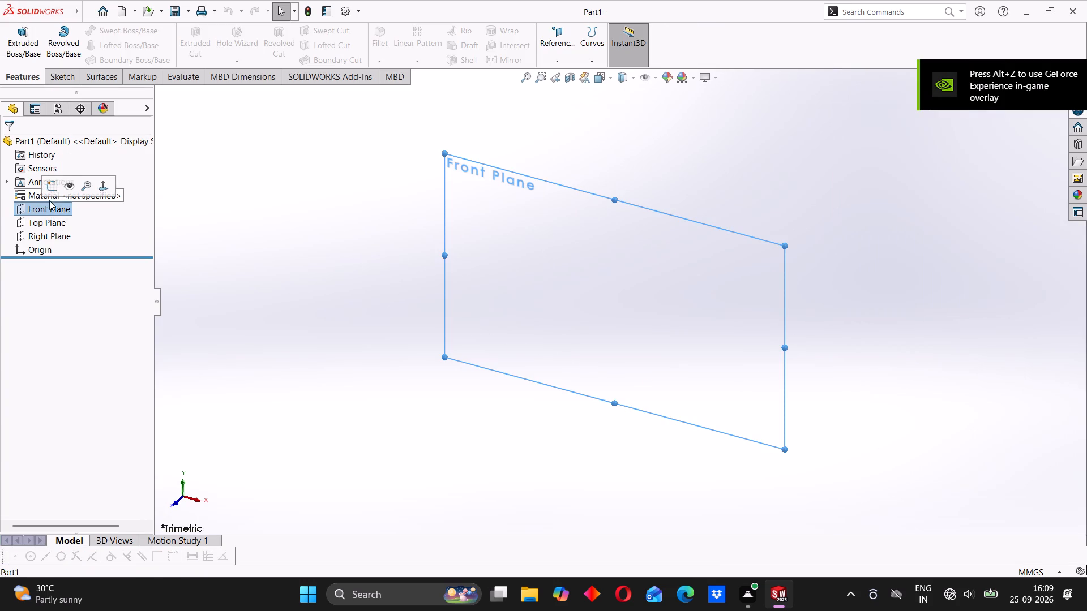
click(60, 181)
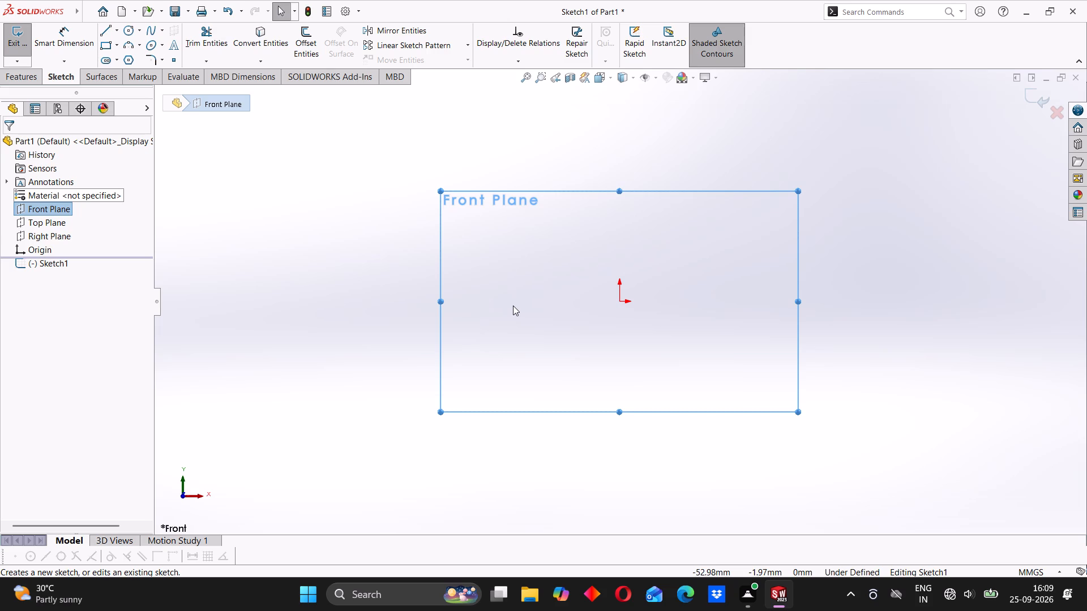
scroll(516, 288, down, 2)
scroll(520, 294, up, 3)
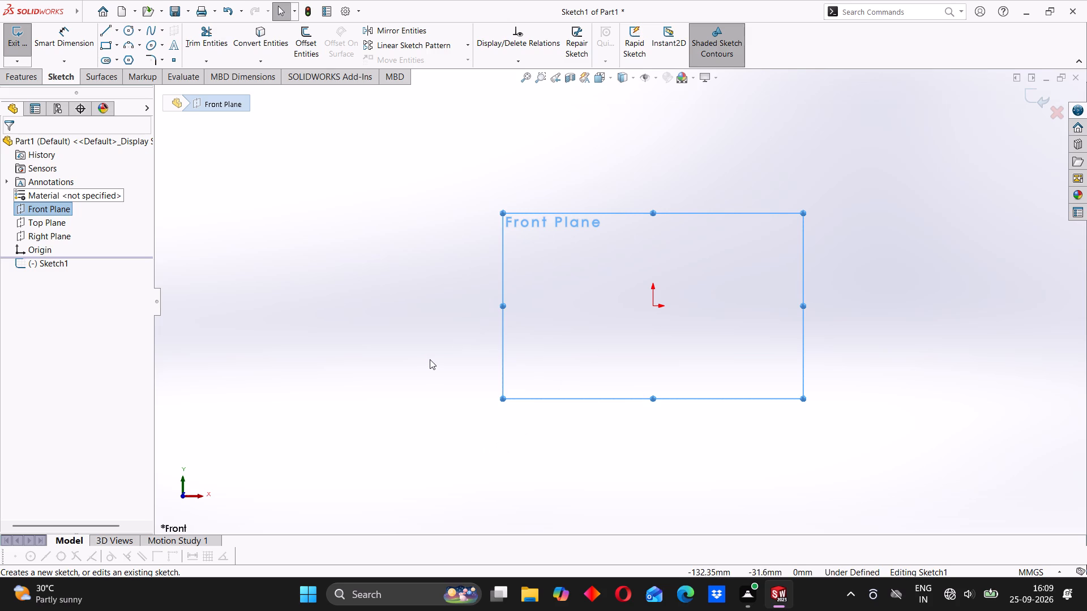
click(132, 32)
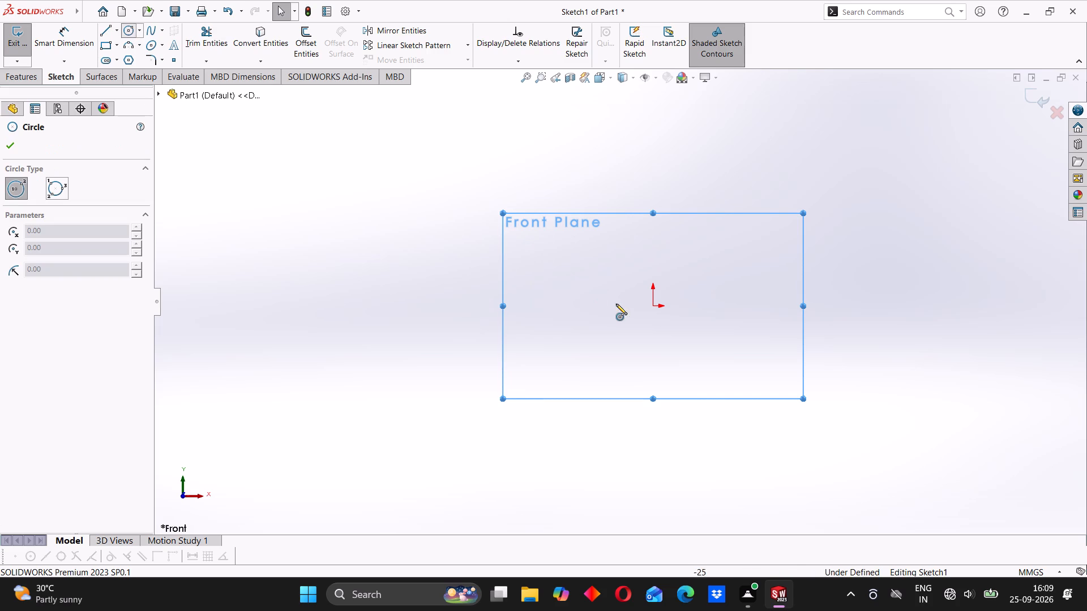
click(653, 305)
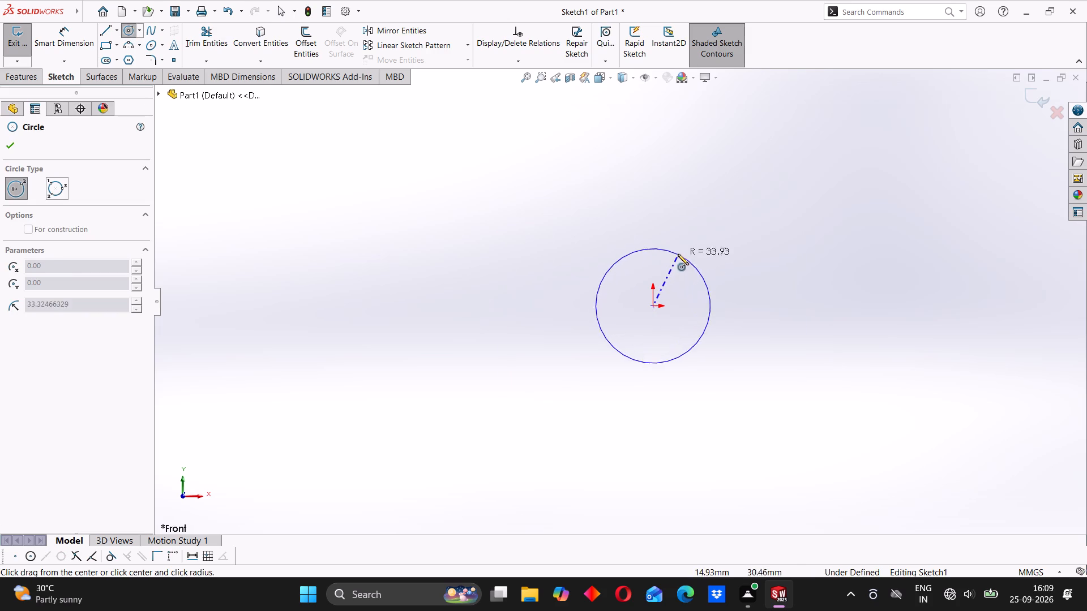
click(678, 253)
click(341, 178)
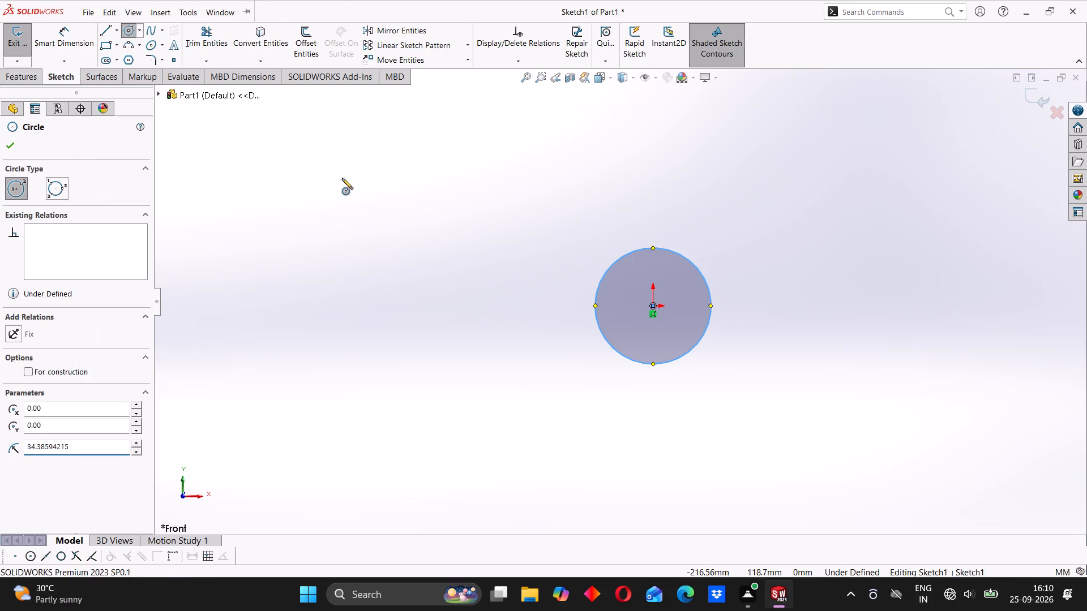
right_click(257, 145)
click(279, 156)
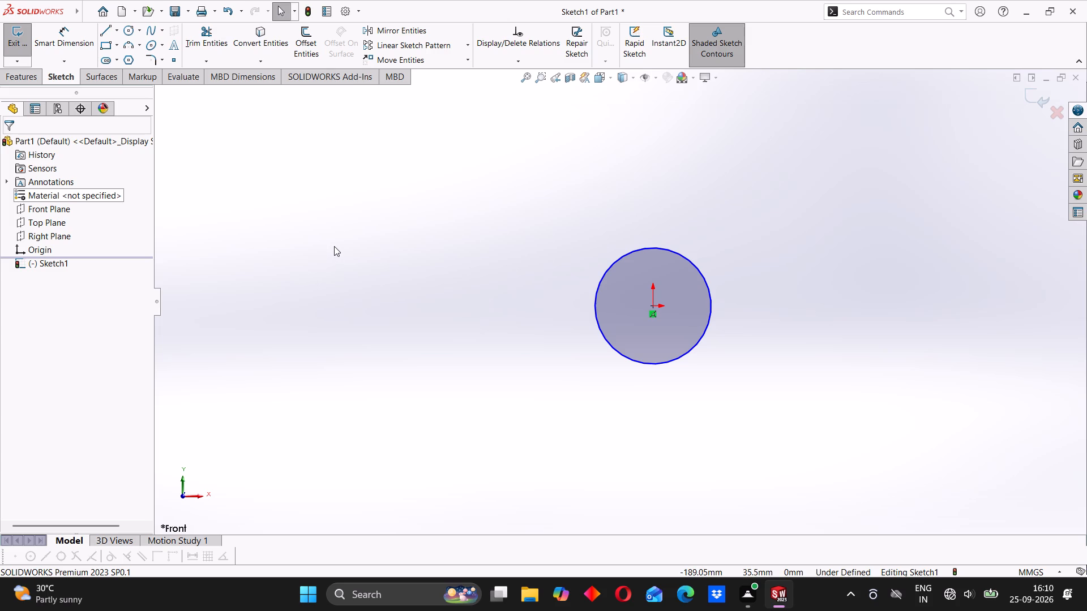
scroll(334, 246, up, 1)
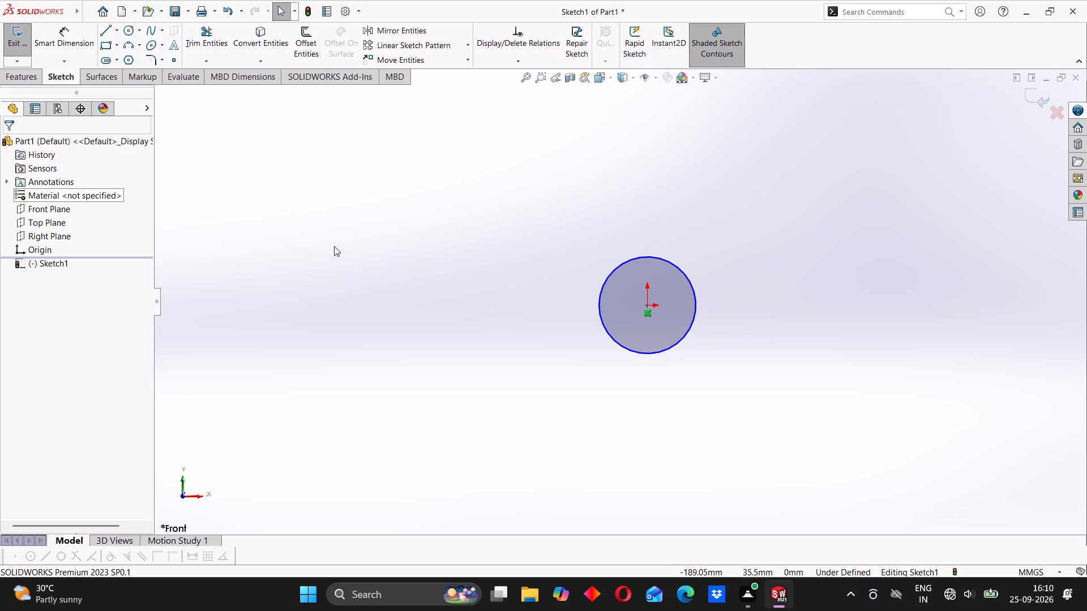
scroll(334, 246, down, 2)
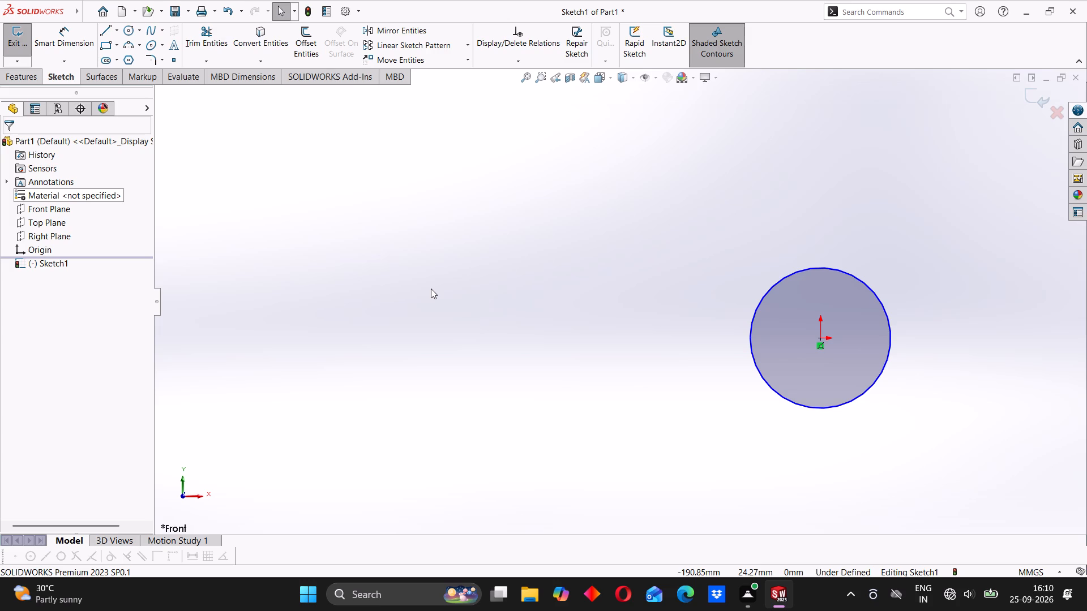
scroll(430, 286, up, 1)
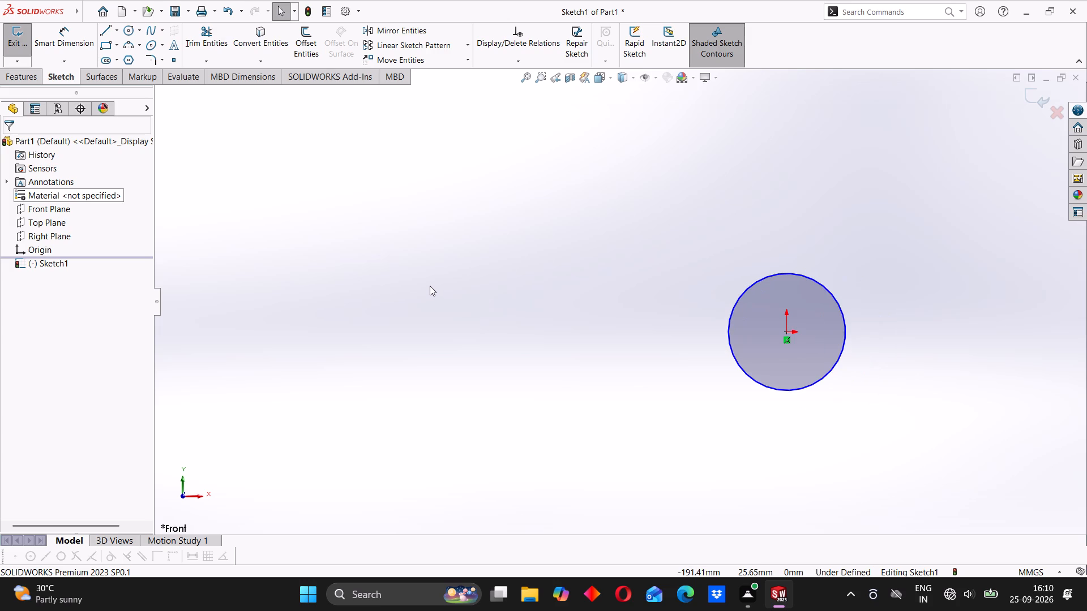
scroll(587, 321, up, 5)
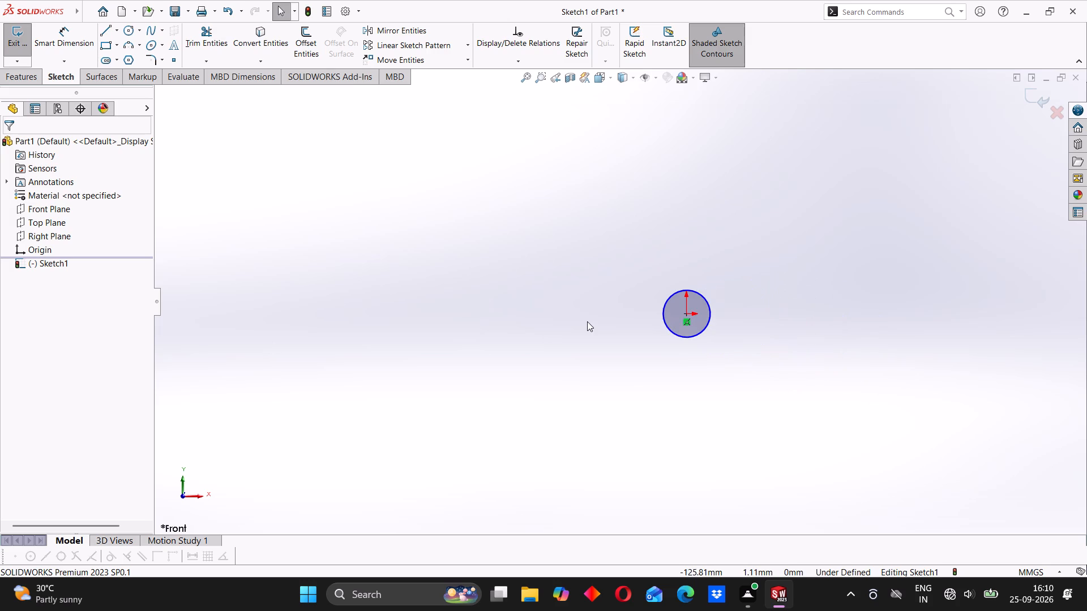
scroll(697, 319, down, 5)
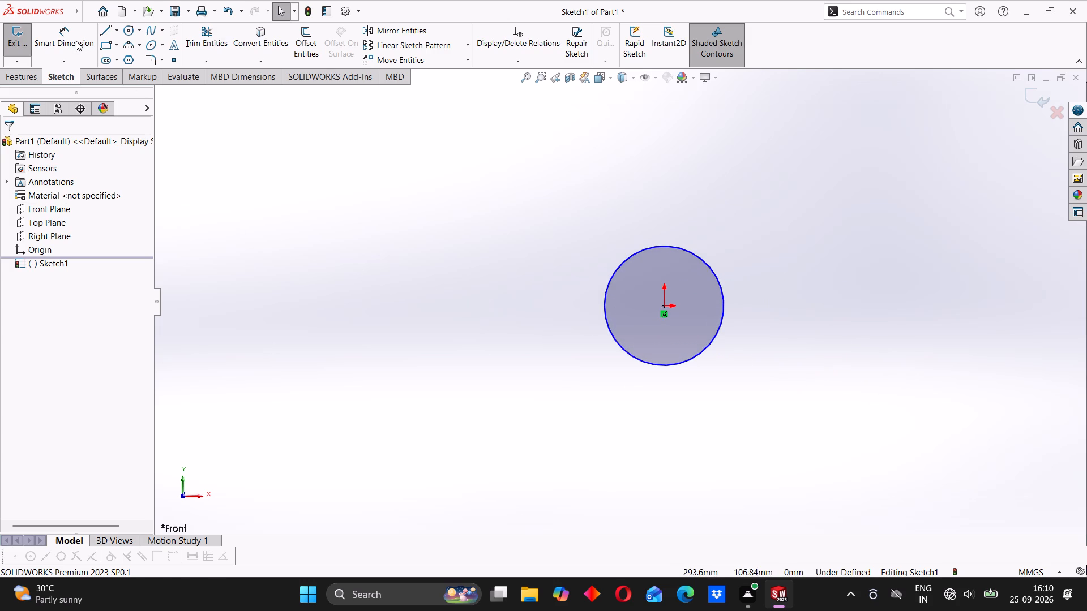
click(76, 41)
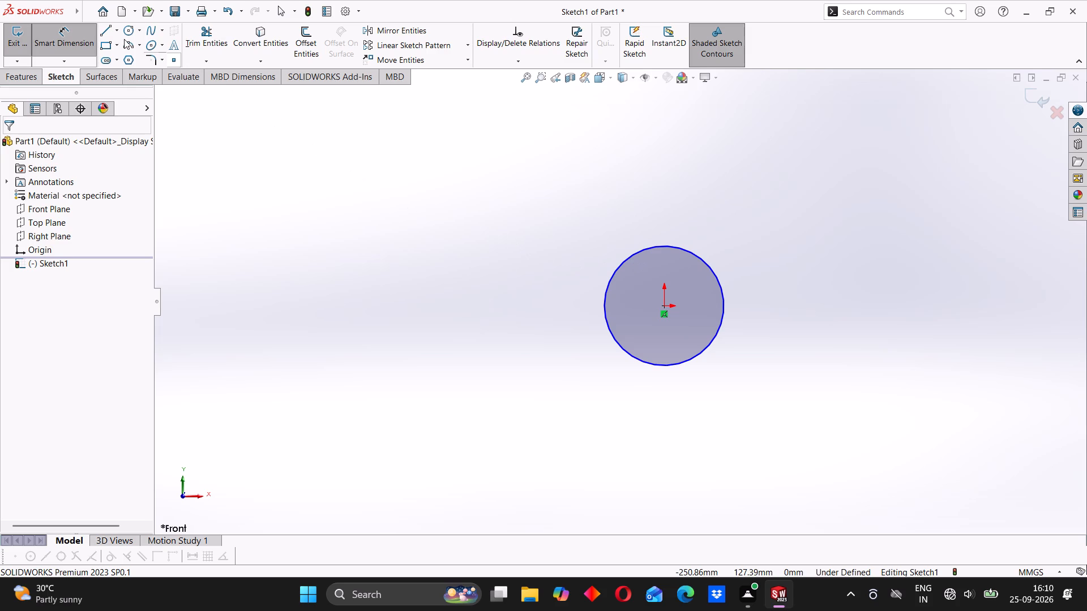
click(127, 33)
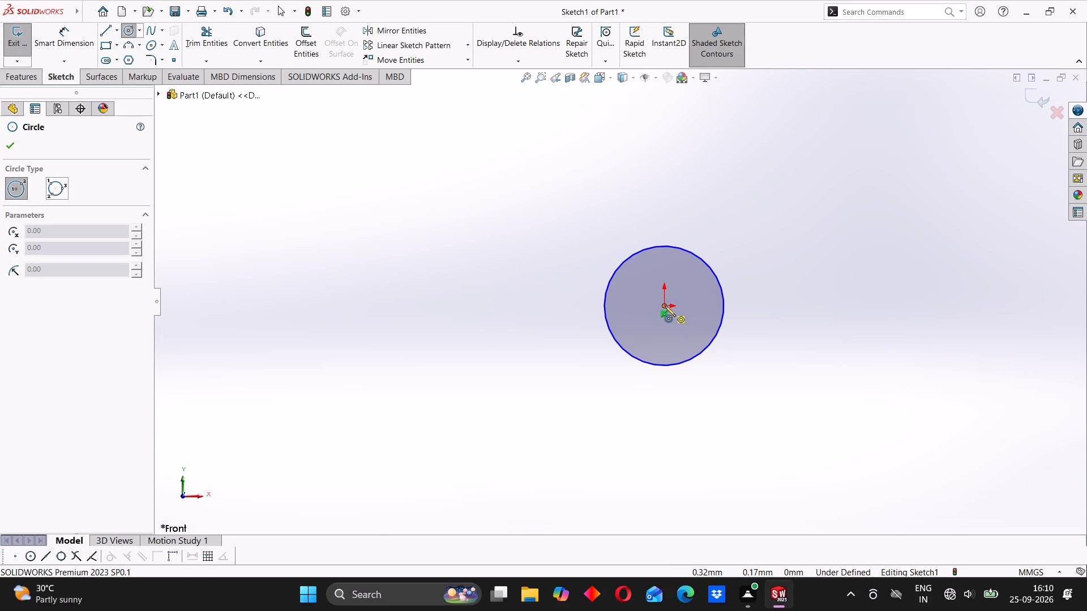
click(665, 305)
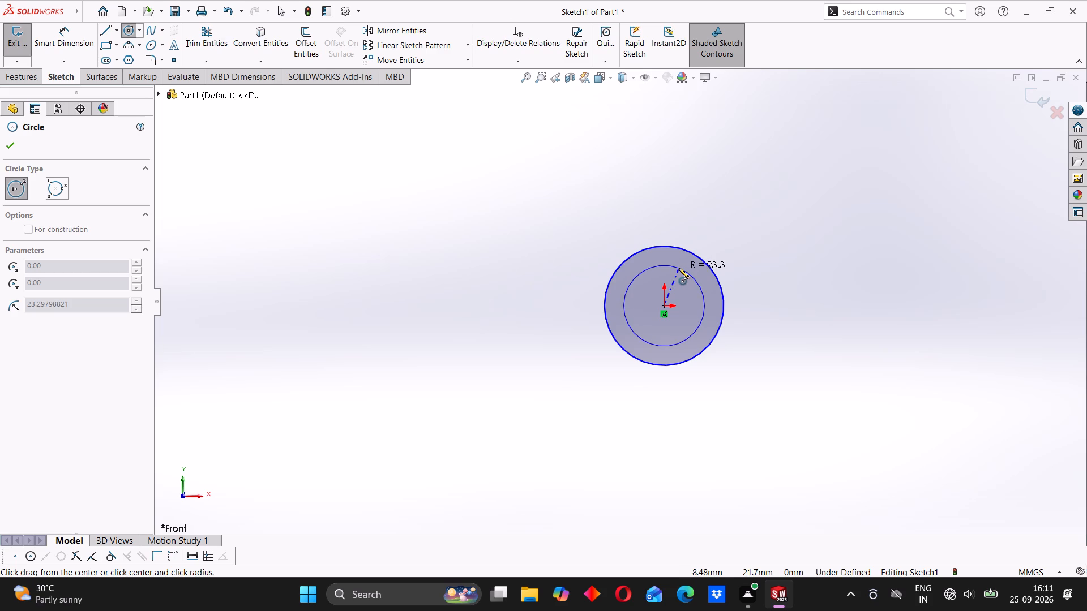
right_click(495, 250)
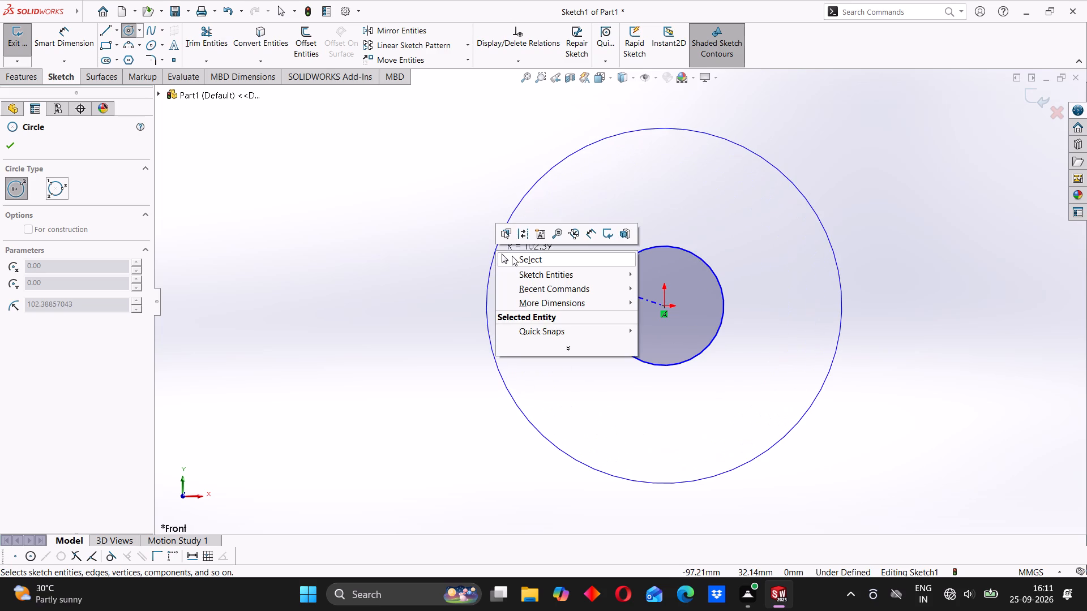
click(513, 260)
Dimension the origin-centred circle's diameter to 32 mm.
click(74, 40)
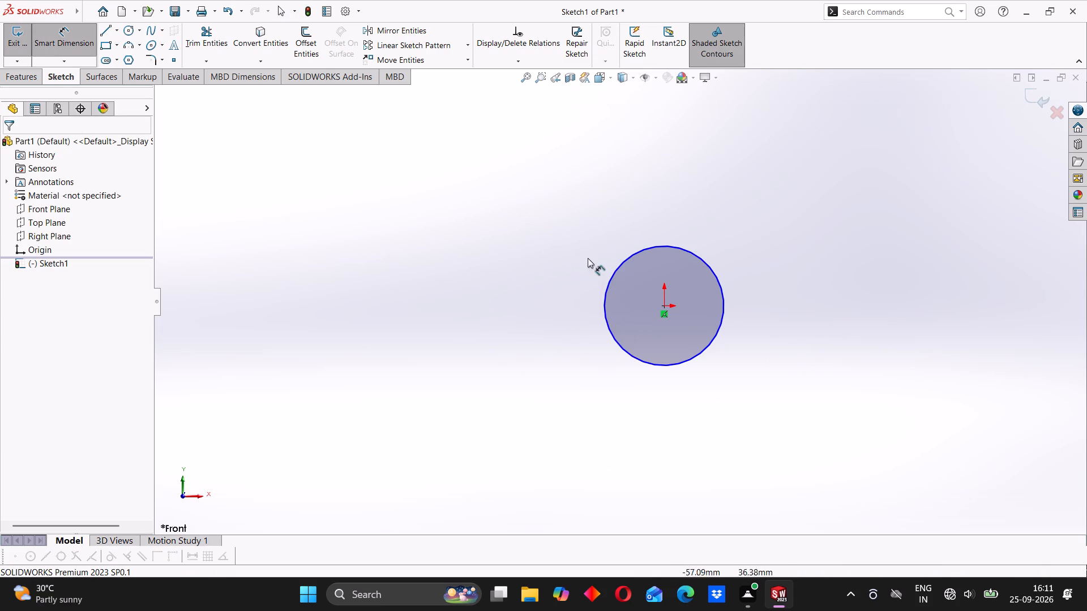
click(611, 281)
click(557, 268)
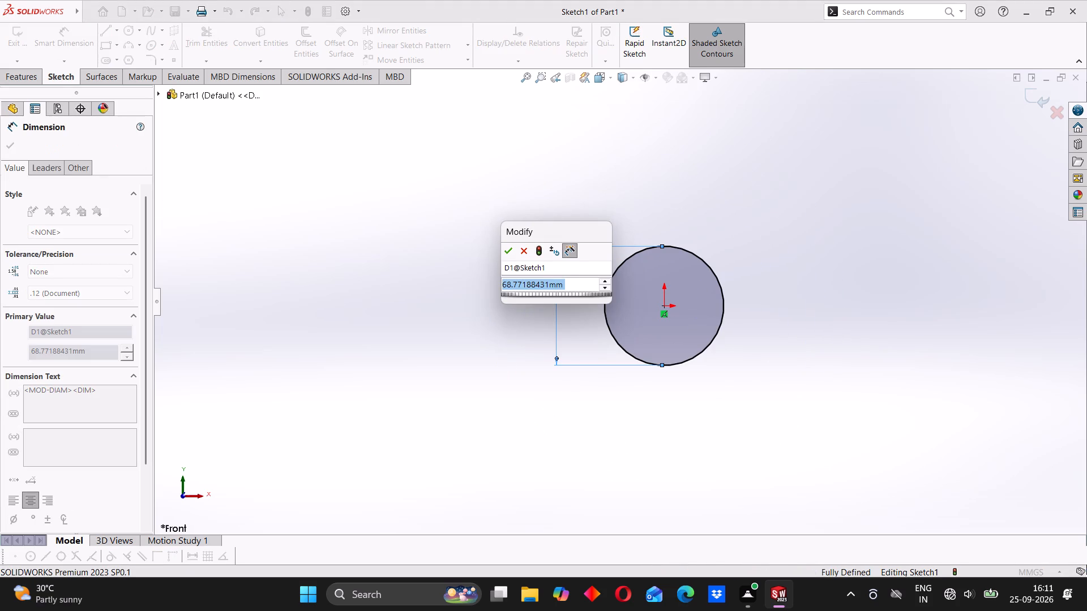
text(32)
key(Return)
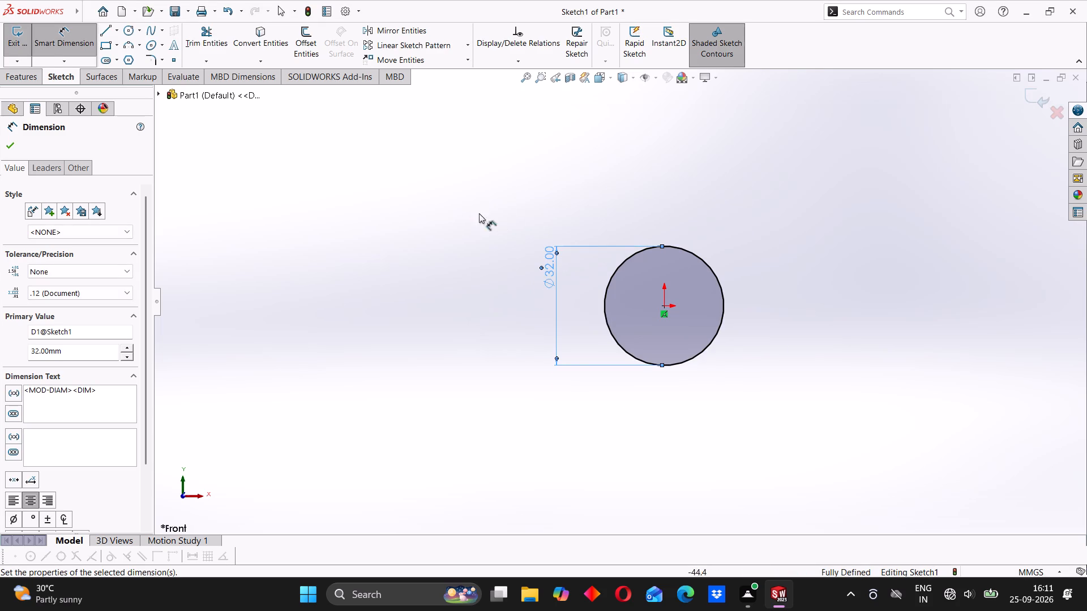
click(14, 148)
Extrude the 32 mm circle as a blind boss 12 mm deep.
click(24, 79)
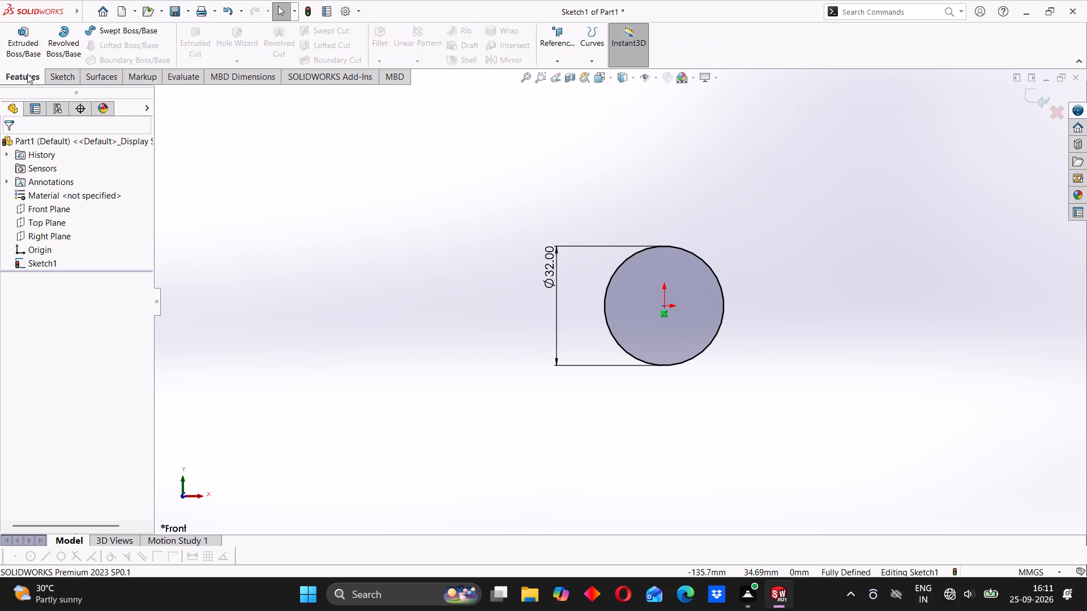
click(32, 42)
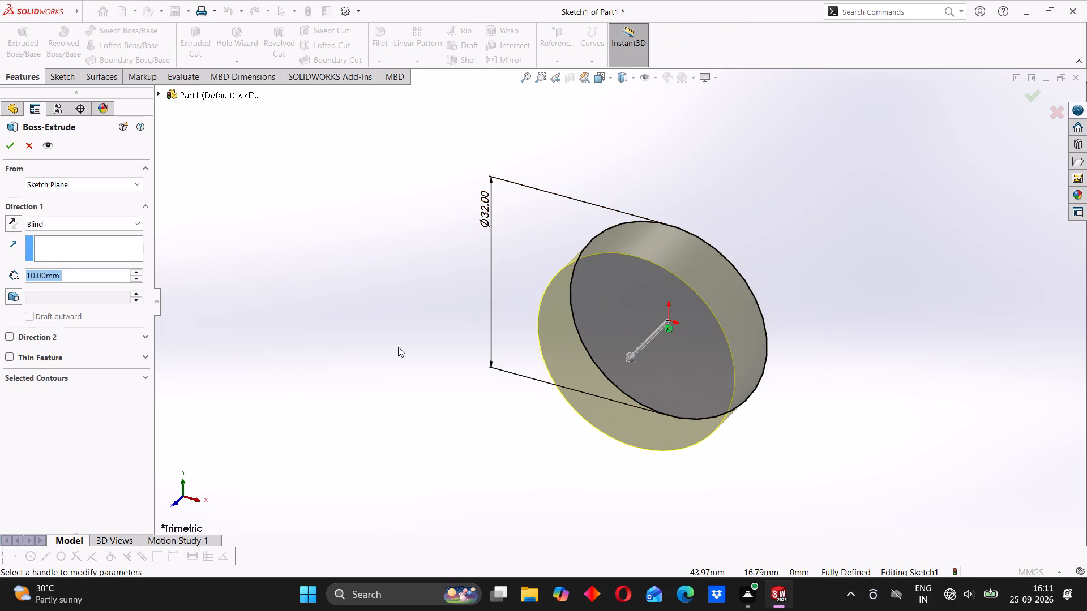
text(12)
key(Return)
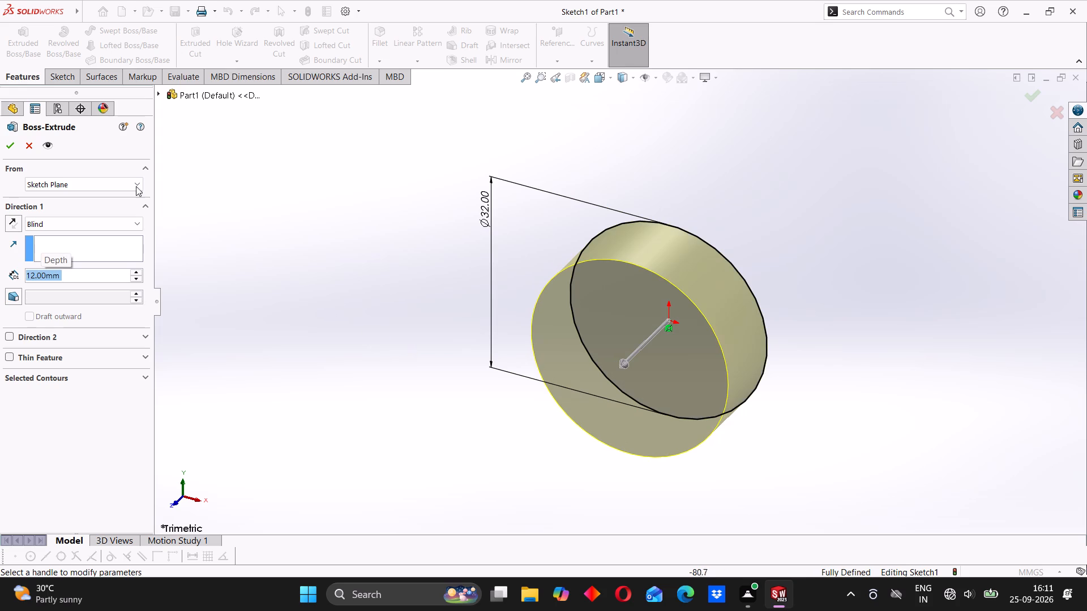
click(9, 150)
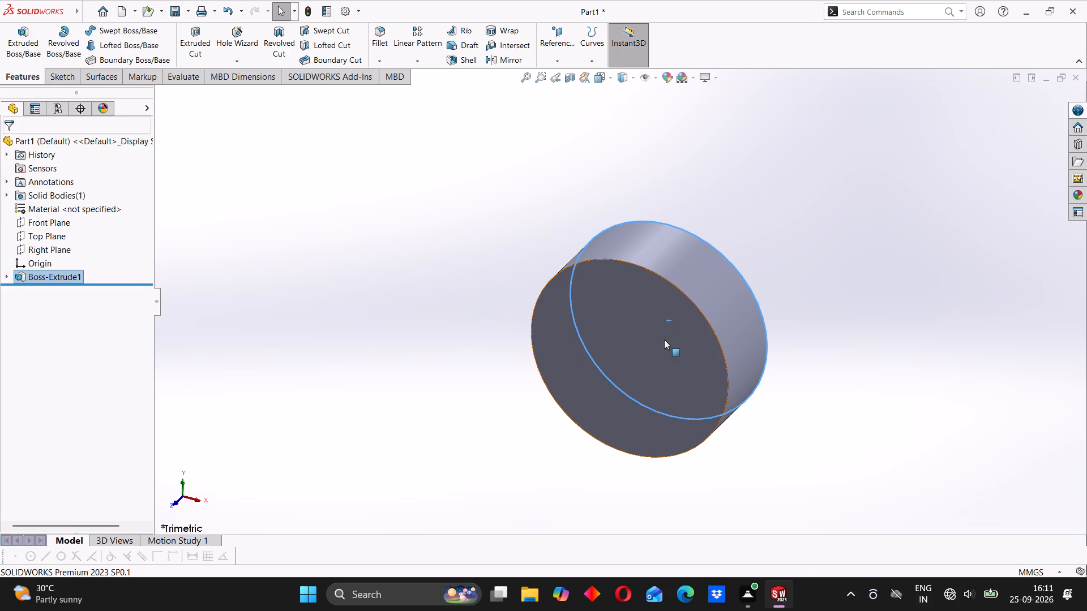
Sketch a circle about 20 mm in diameter, centred on the origin, on the front face of the 32 mm disc.
scroll(605, 363, up, 2)
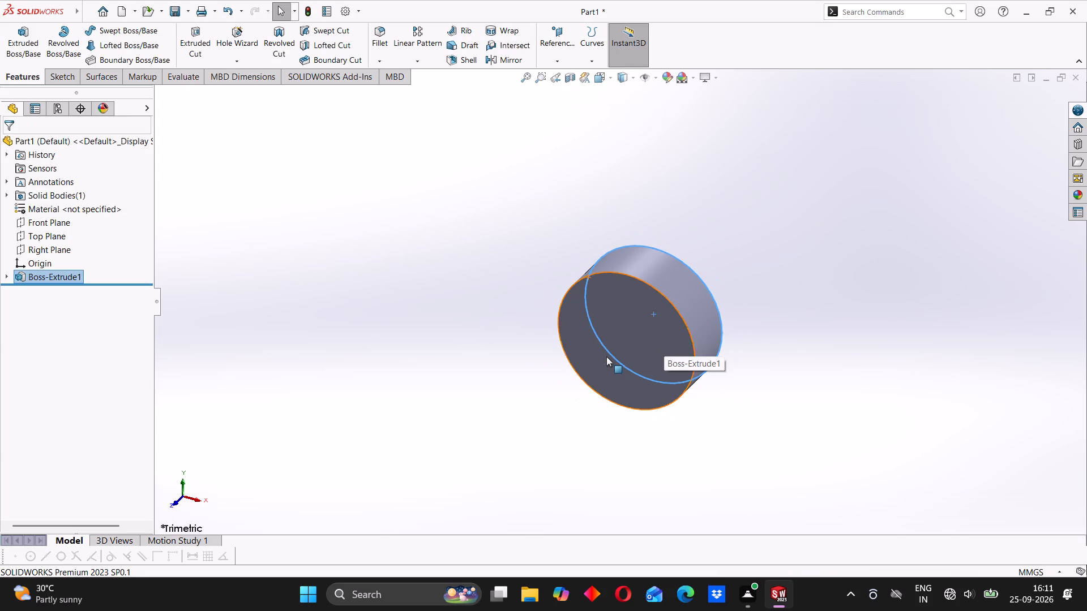
click(640, 333)
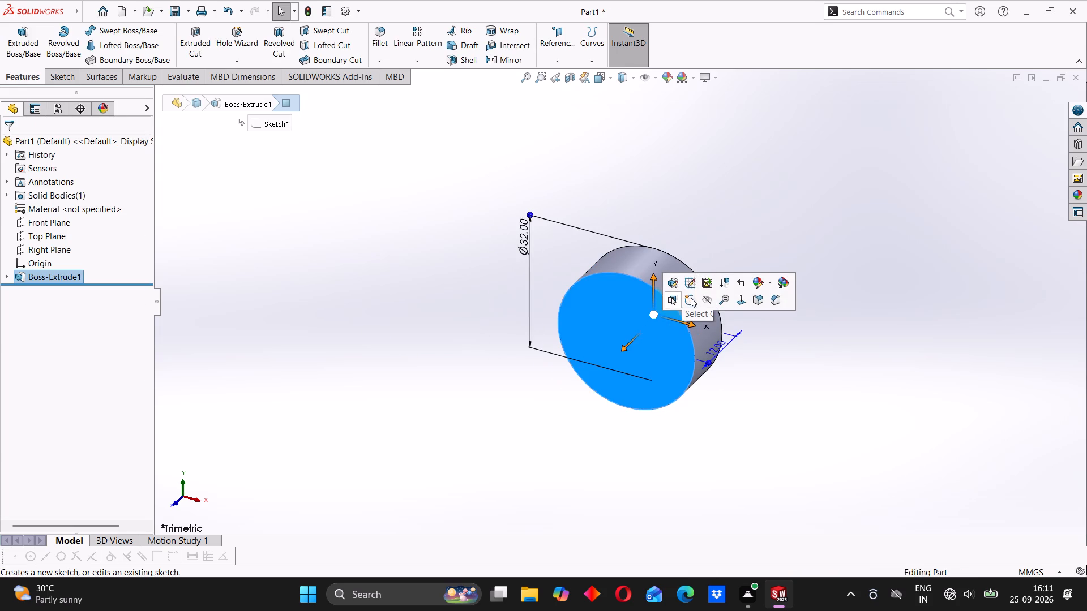
click(691, 298)
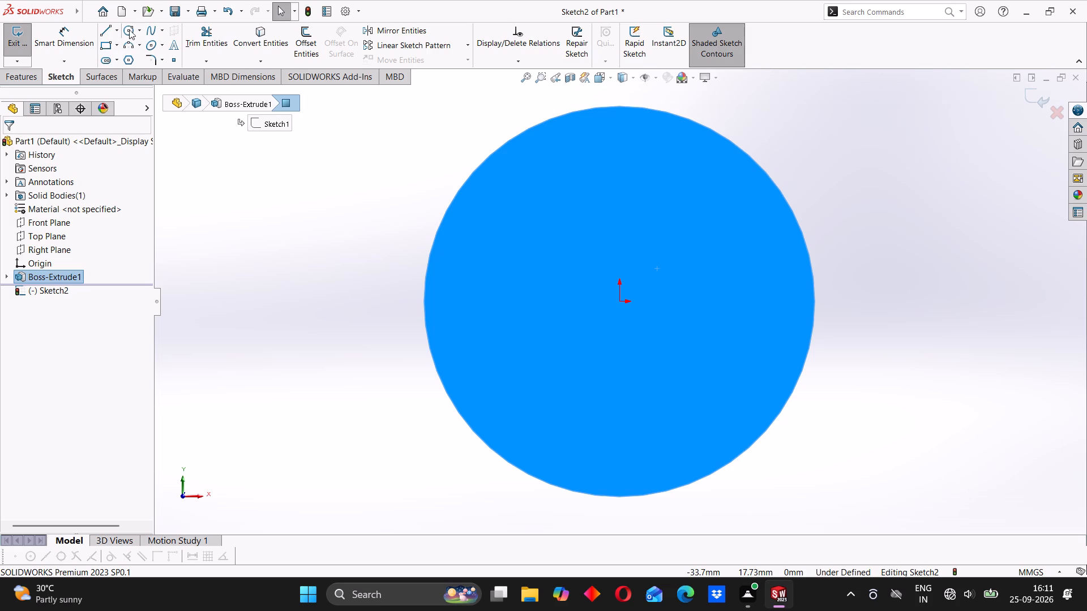
click(130, 28)
click(621, 302)
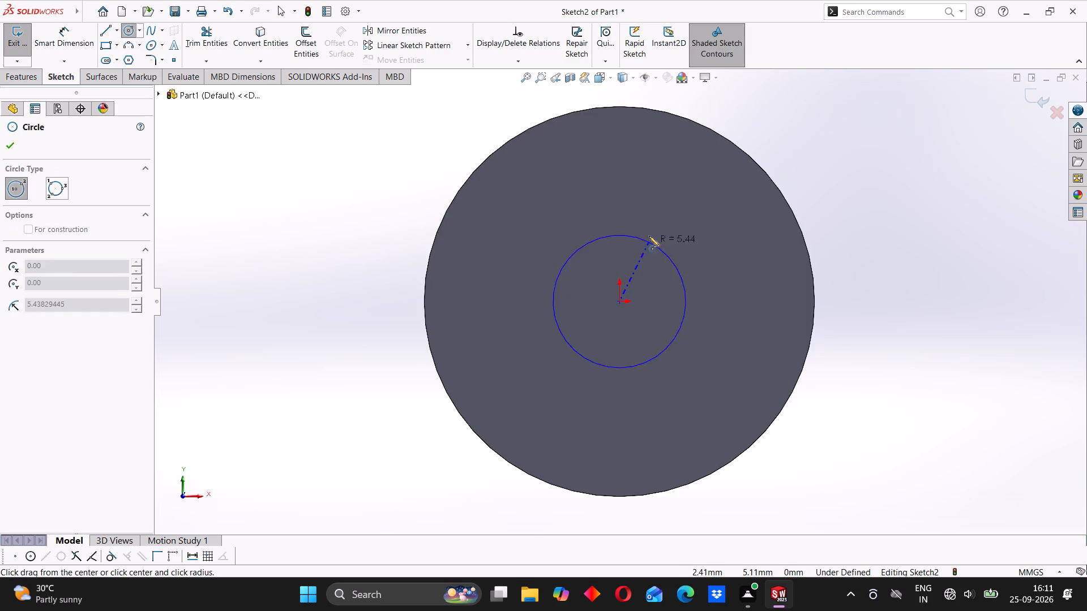
click(641, 179)
Dimension the new circle on the disc's front face to a 50 mm diameter.
drag(62, 45, 70, 46)
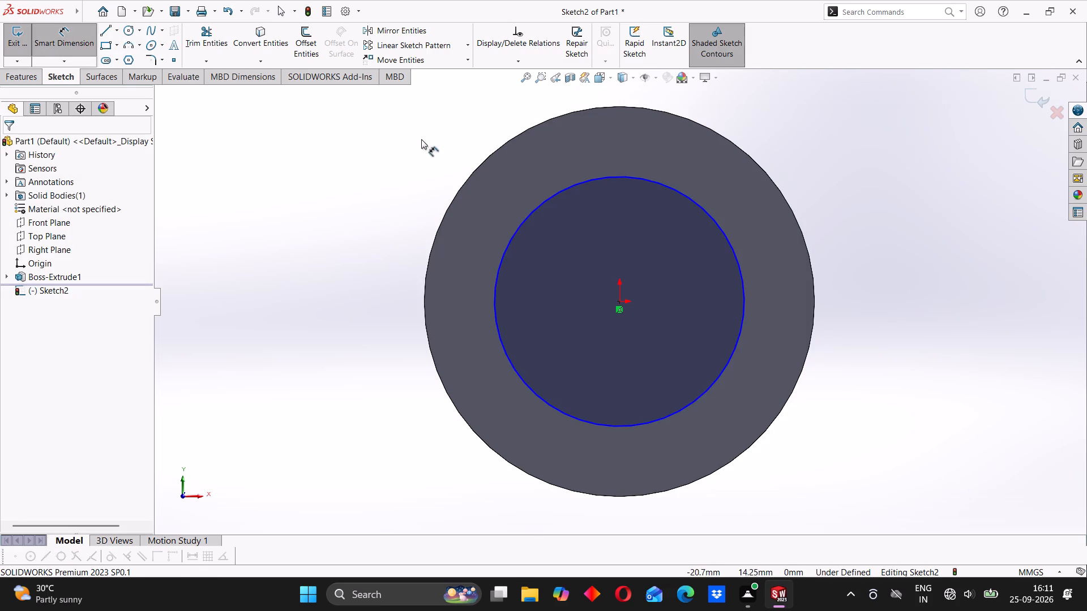
click(556, 193)
click(765, 127)
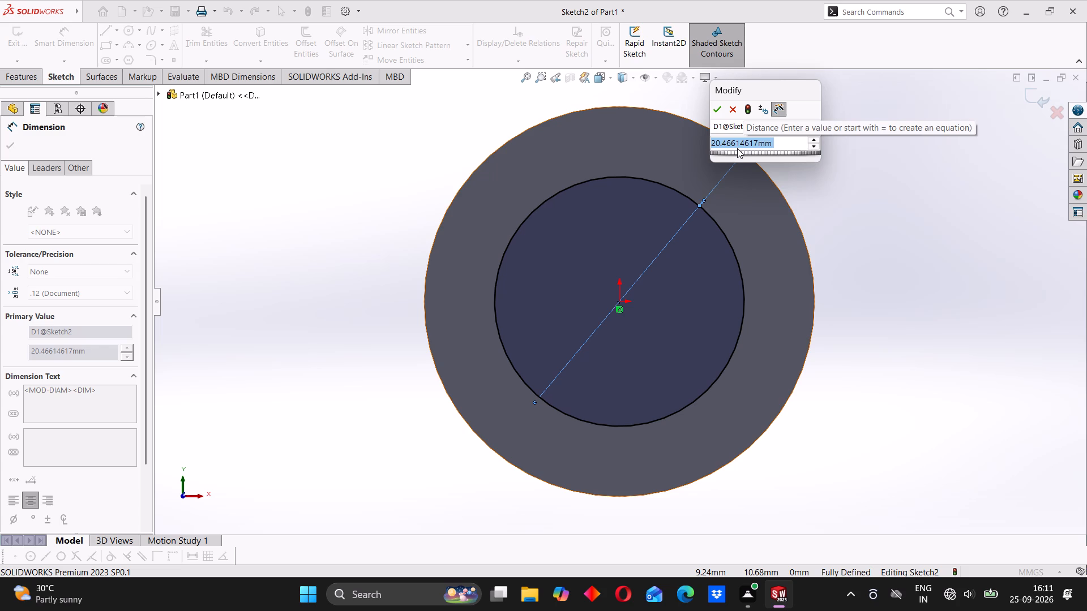
text(50)
key(Return)
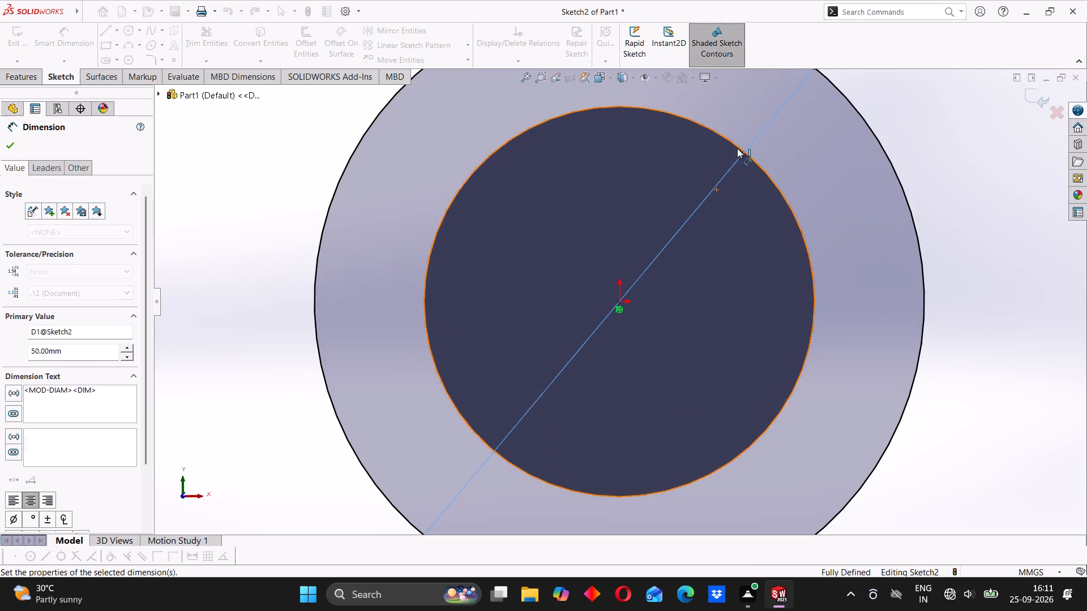
scroll(709, 220, up, 3)
middle_drag(709, 258, 628, 292)
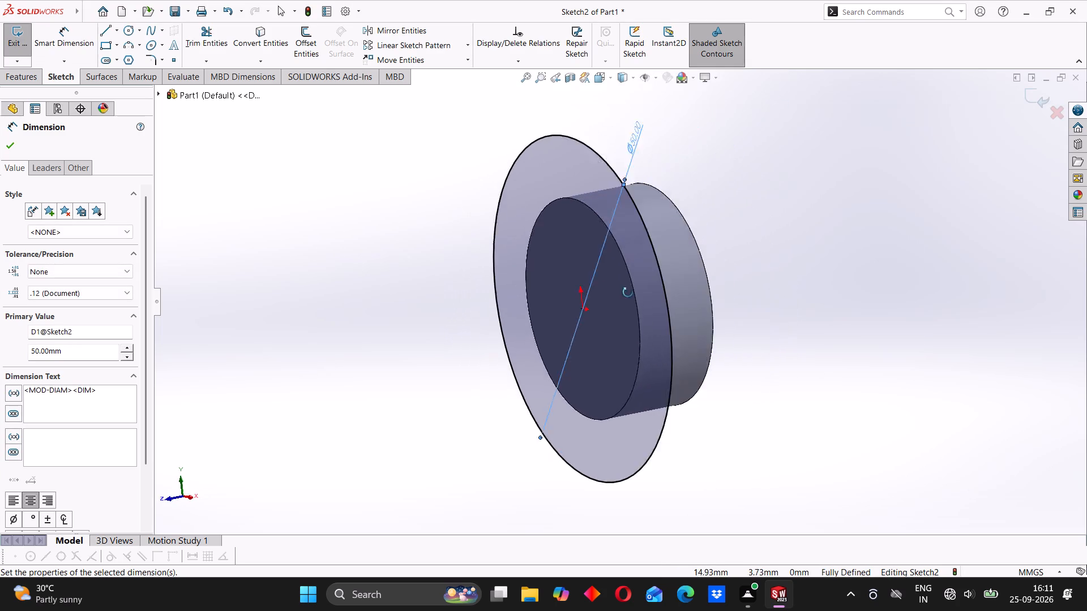
middle_drag(628, 292, 609, 302)
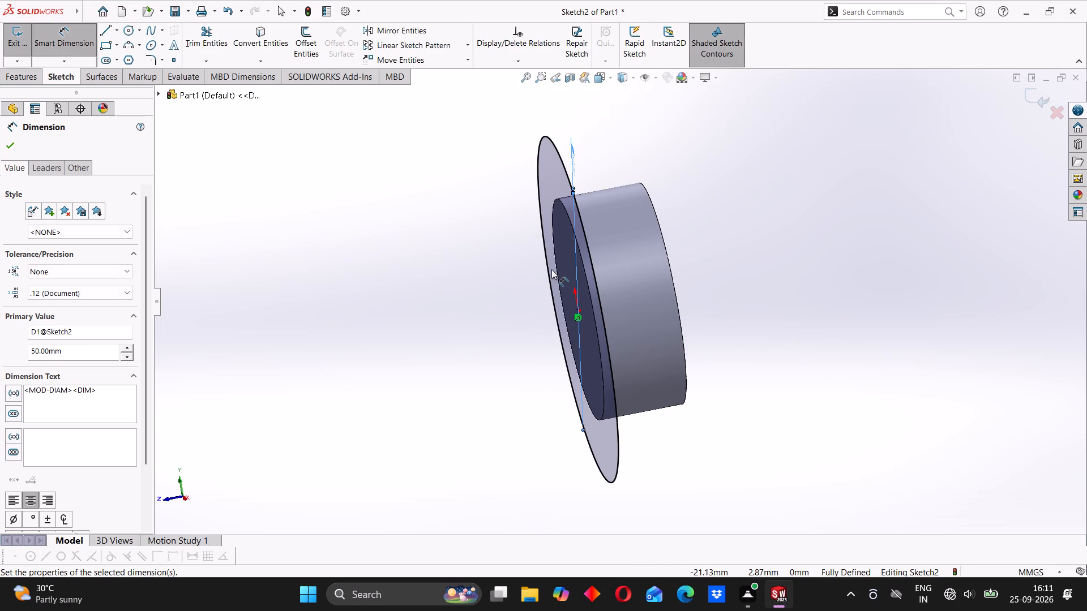
middle_drag(499, 274, 516, 274)
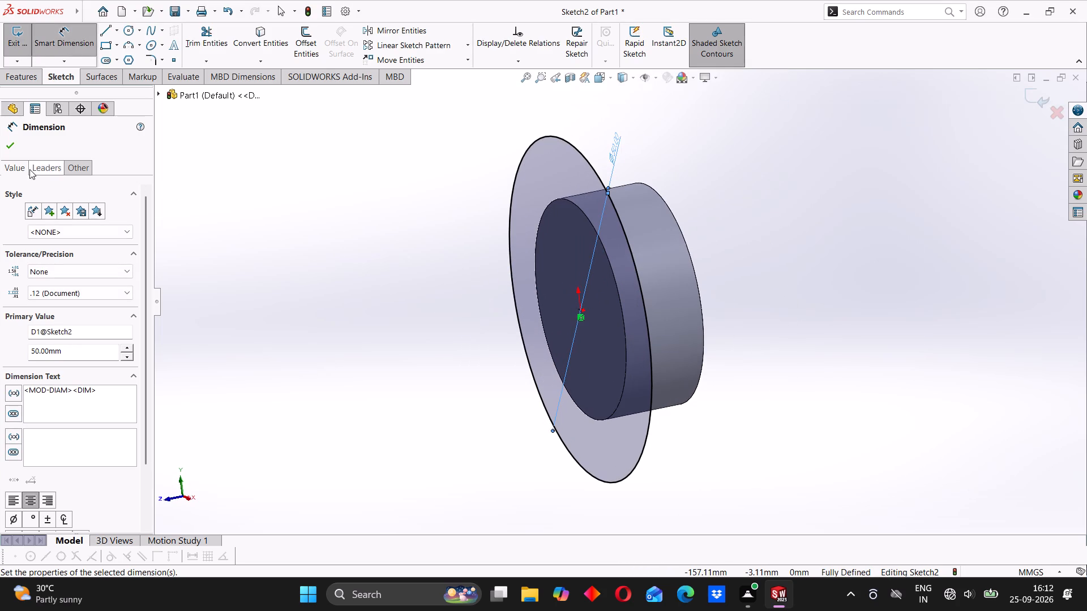
click(9, 143)
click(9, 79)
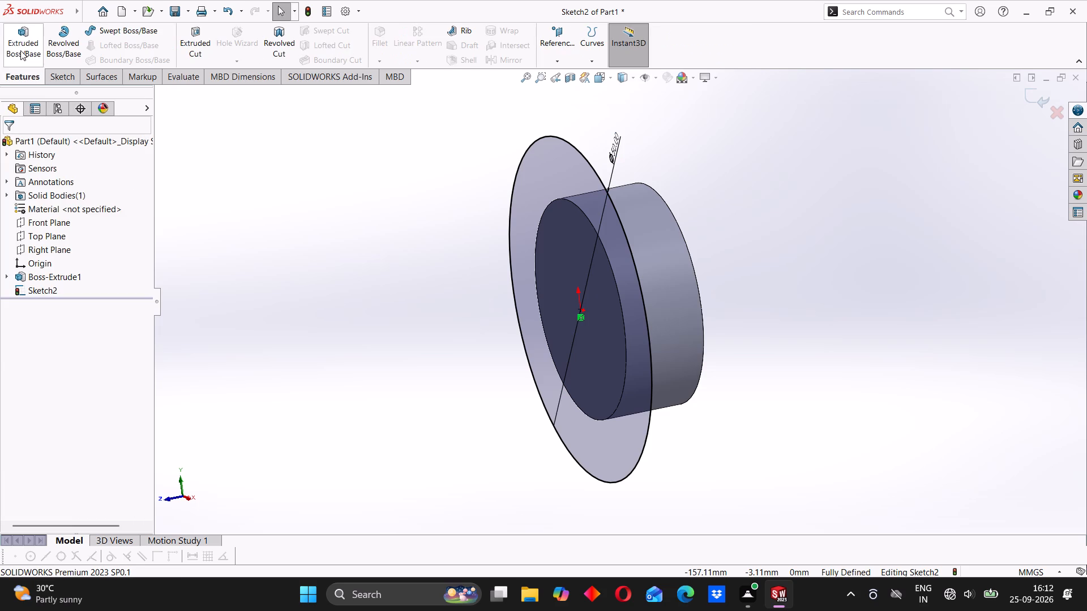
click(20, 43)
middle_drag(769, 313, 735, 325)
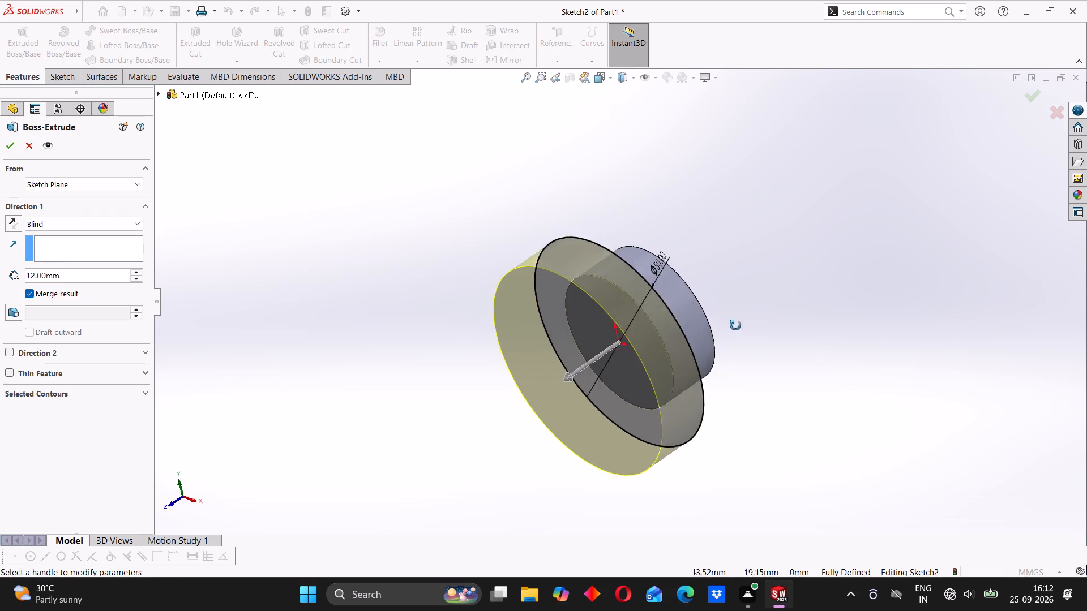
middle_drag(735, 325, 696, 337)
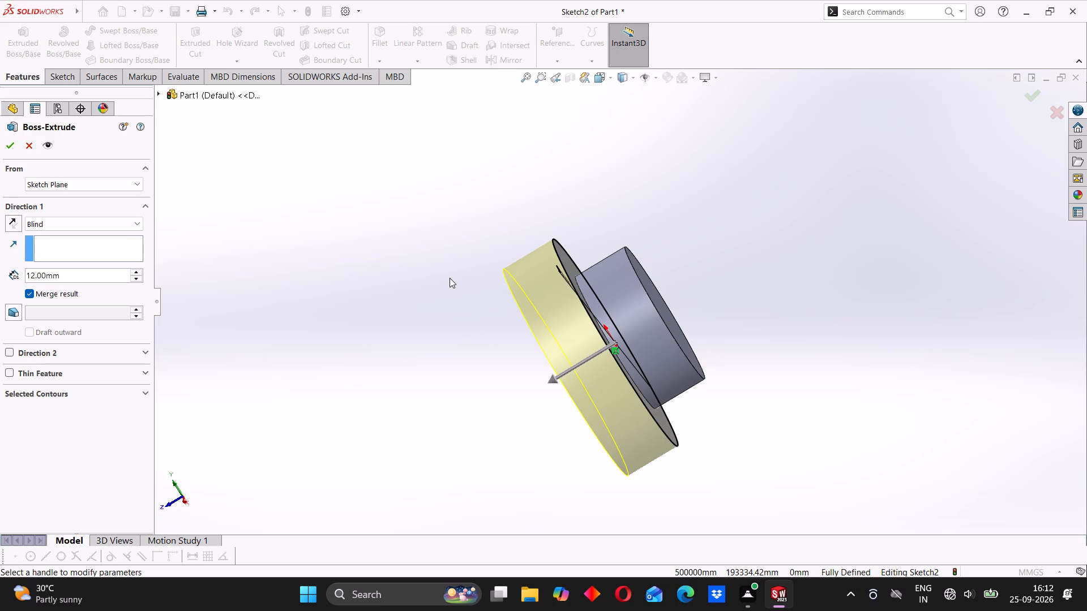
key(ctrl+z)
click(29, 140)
Undo the 50 mm circle sketch and the 12 mm extrusion, going back to the open sketch of the 32 mm circle.
key(ctrl+z)
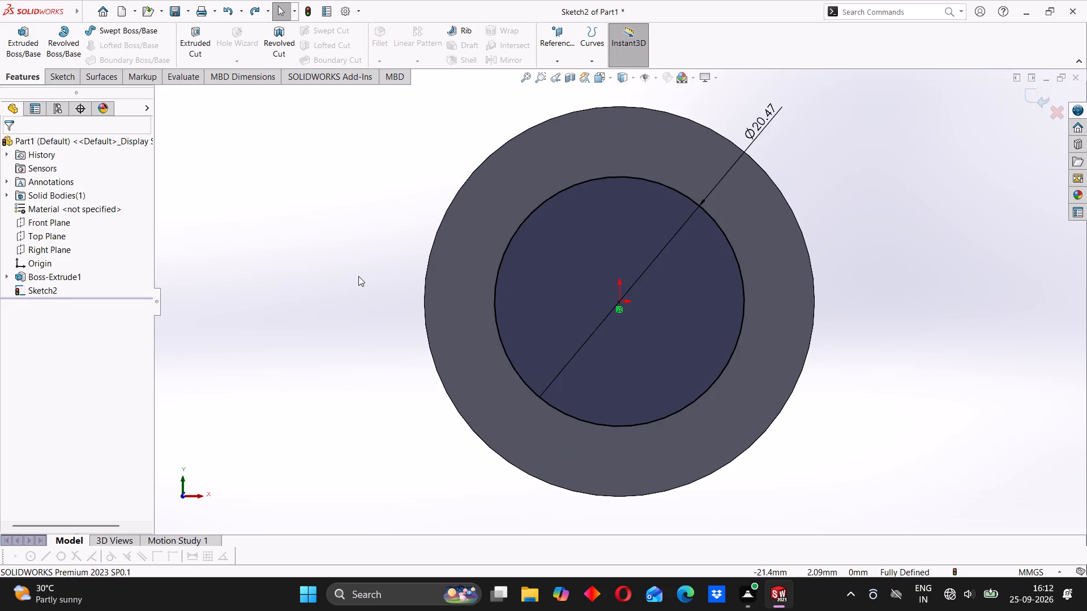
key(ctrl+z)
key(ctrl+z)
key(ctrl+z)
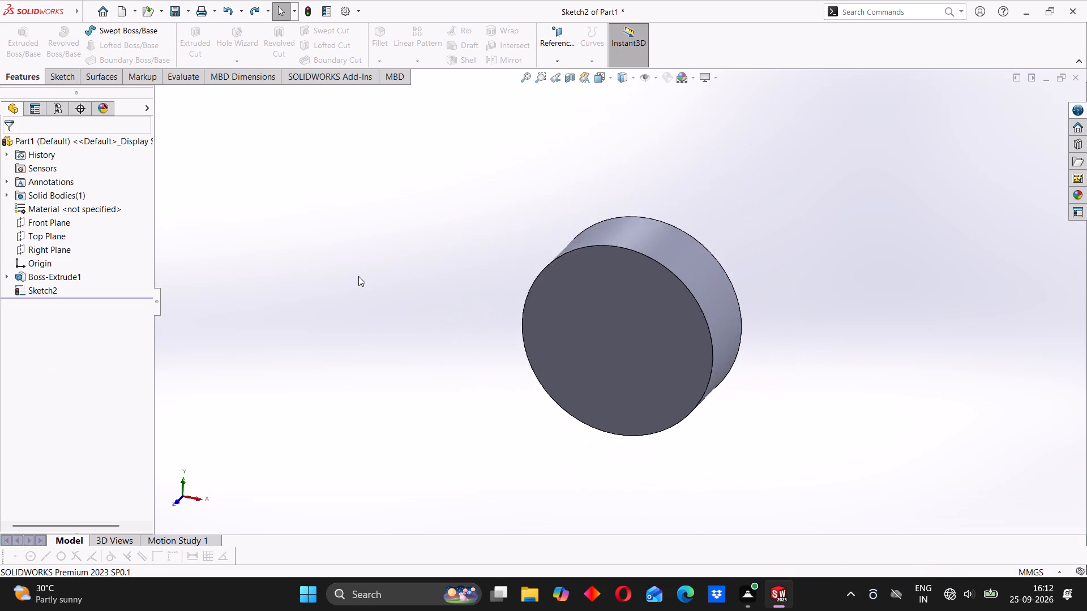
key(ctrl+z)
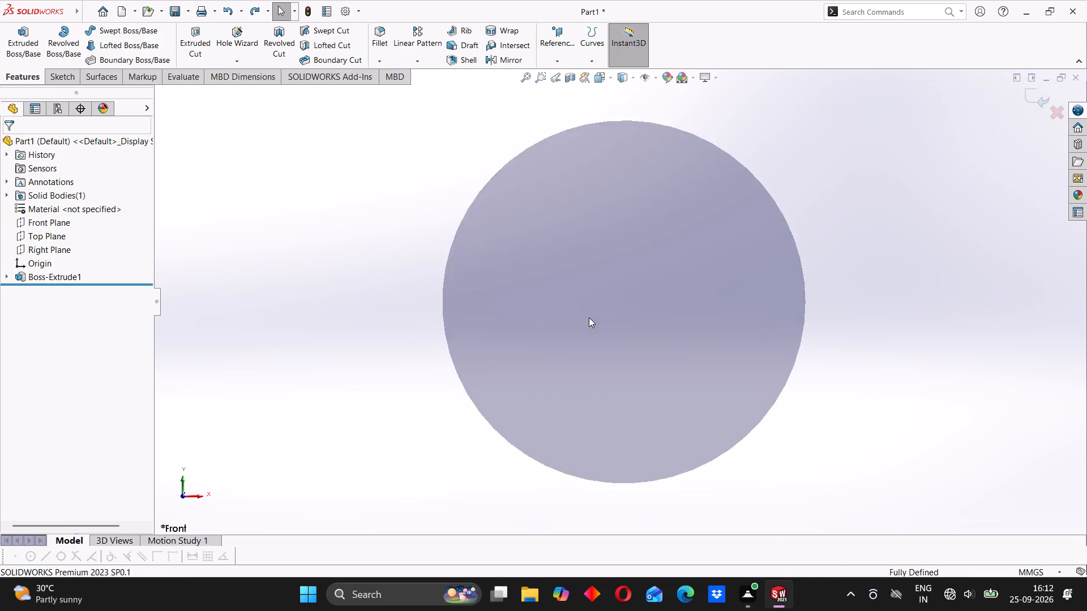
scroll(627, 360, up, 1)
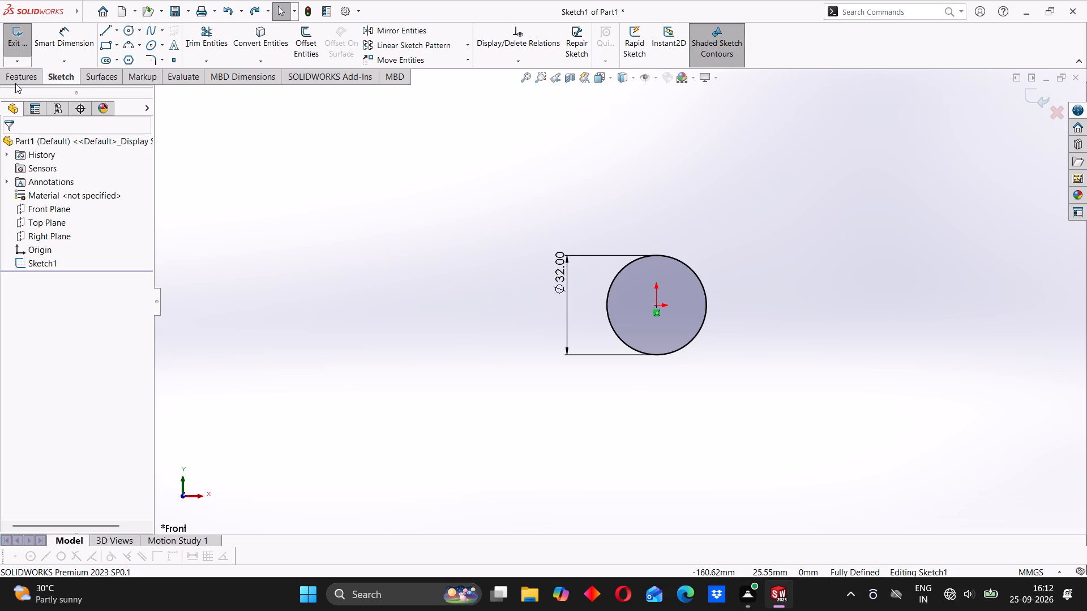
Extrude the 32 mm circle as a blind boss 180 mm deep.
click(16, 81)
click(22, 48)
middle_drag(679, 370, 620, 393)
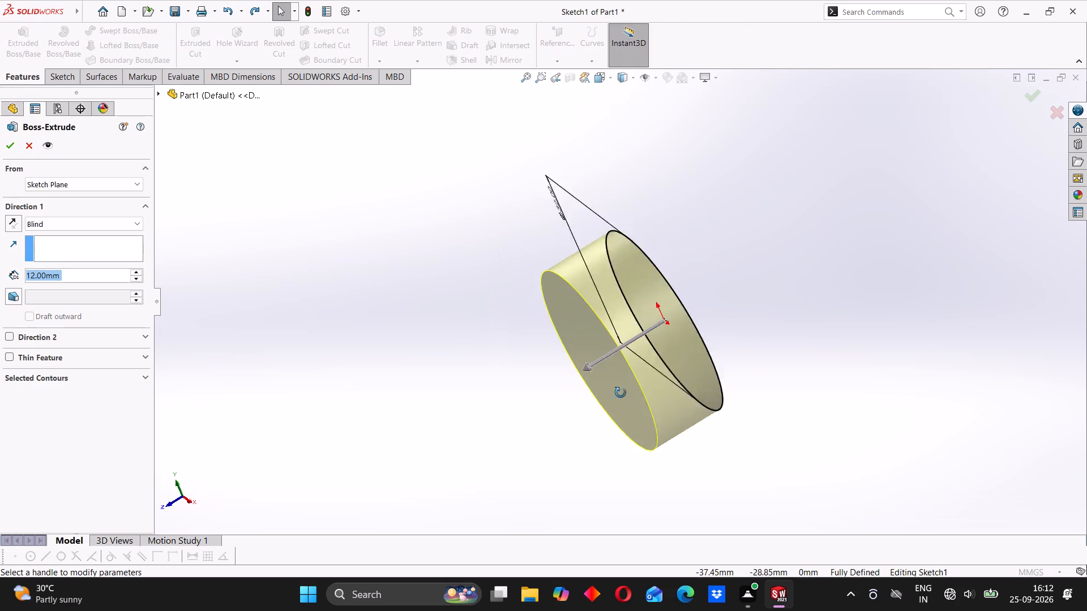
middle_drag(620, 393, 617, 393)
scroll(618, 385, up, 4)
drag(61, 274, 24, 267)
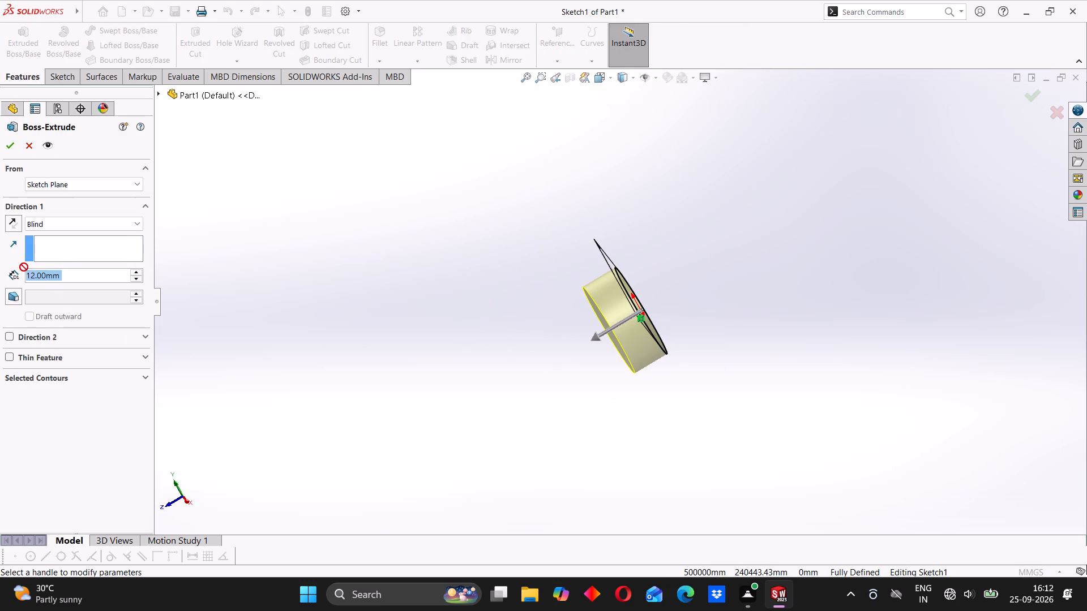
drag(24, 267, 22, 267)
text(180)
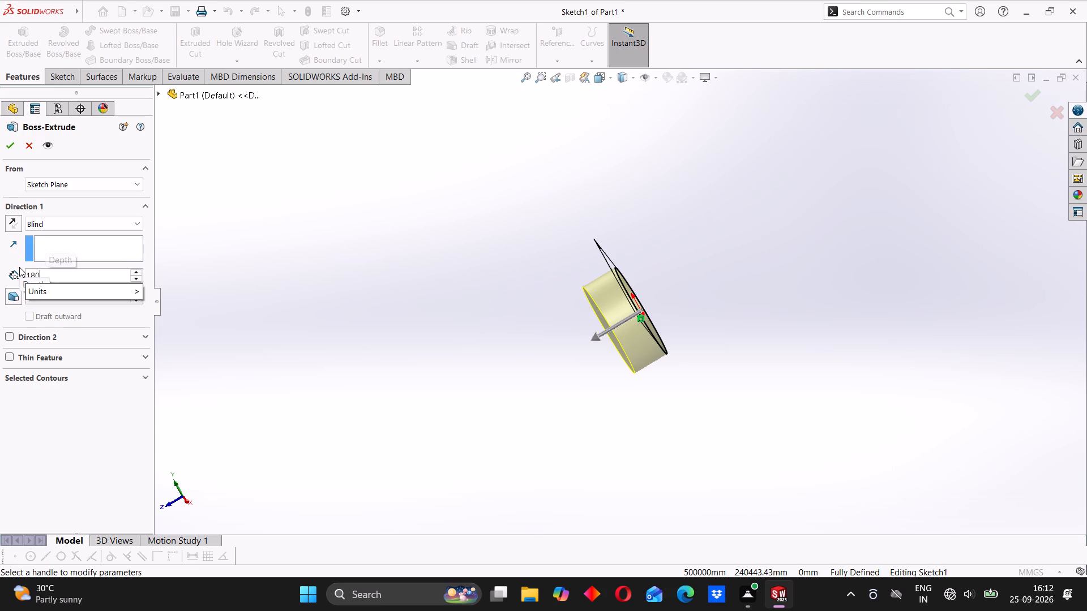
key(Return)
scroll(485, 371, up, 3)
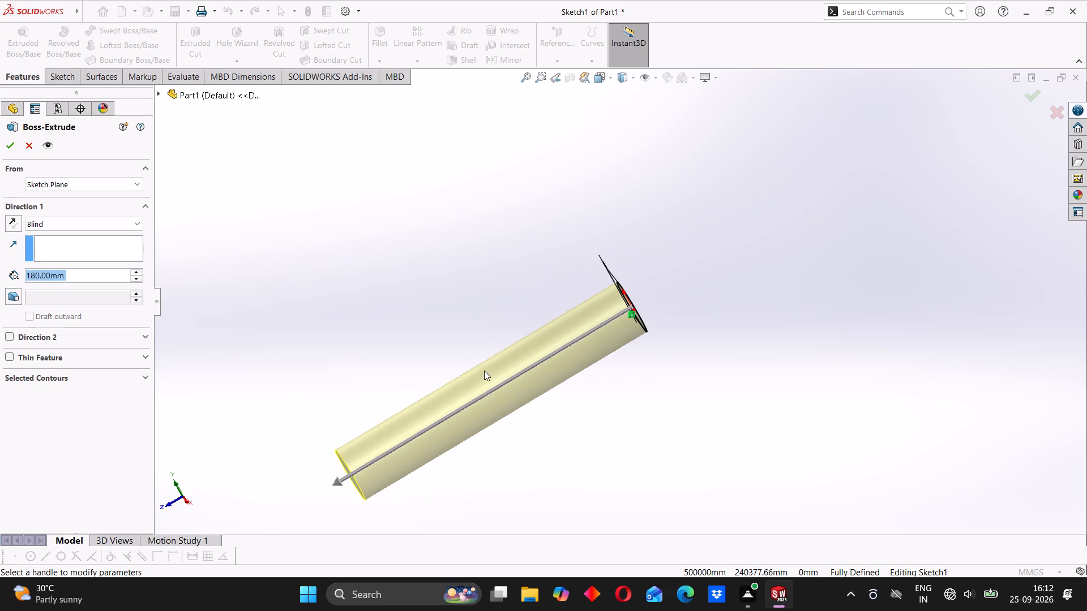
click(10, 145)
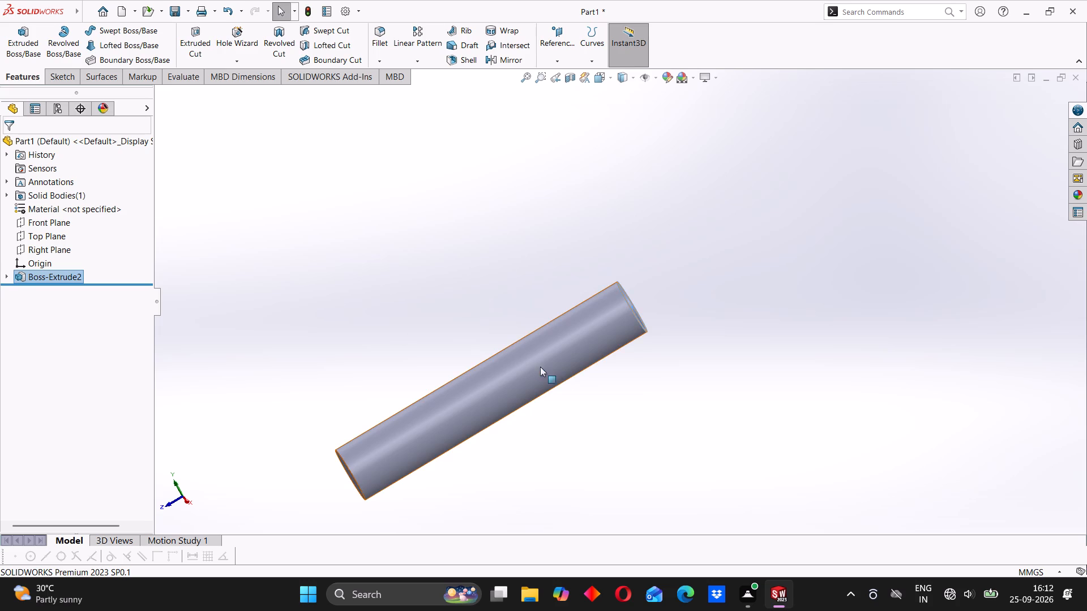
Sketch a circle about 44.6 mm in diameter, centred on the origin, on the shaft's end face at the origin.
middle_drag(647, 383, 605, 400)
click(604, 305)
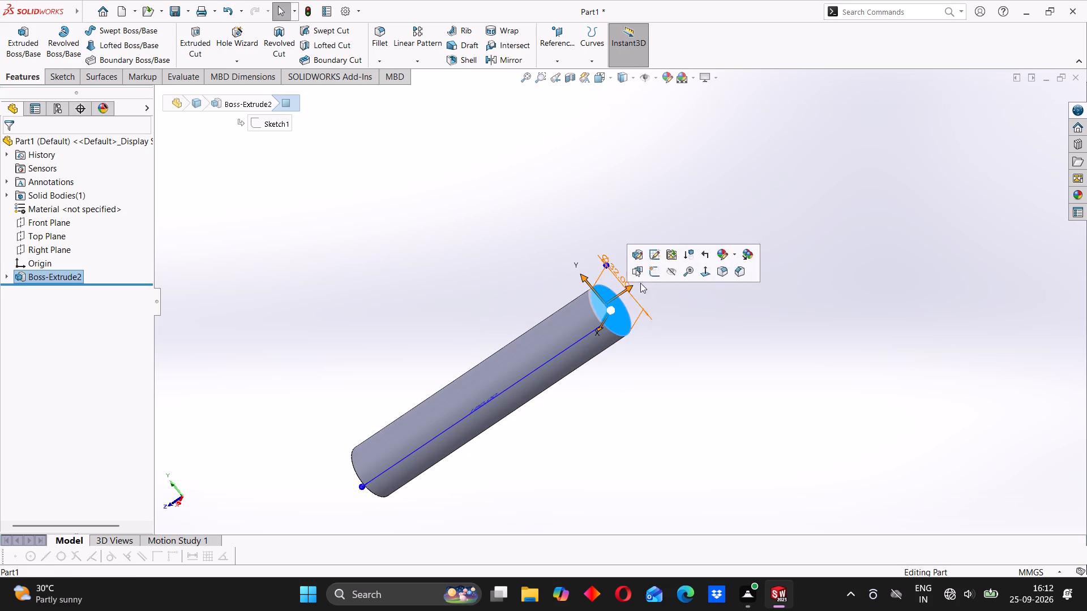
click(651, 277)
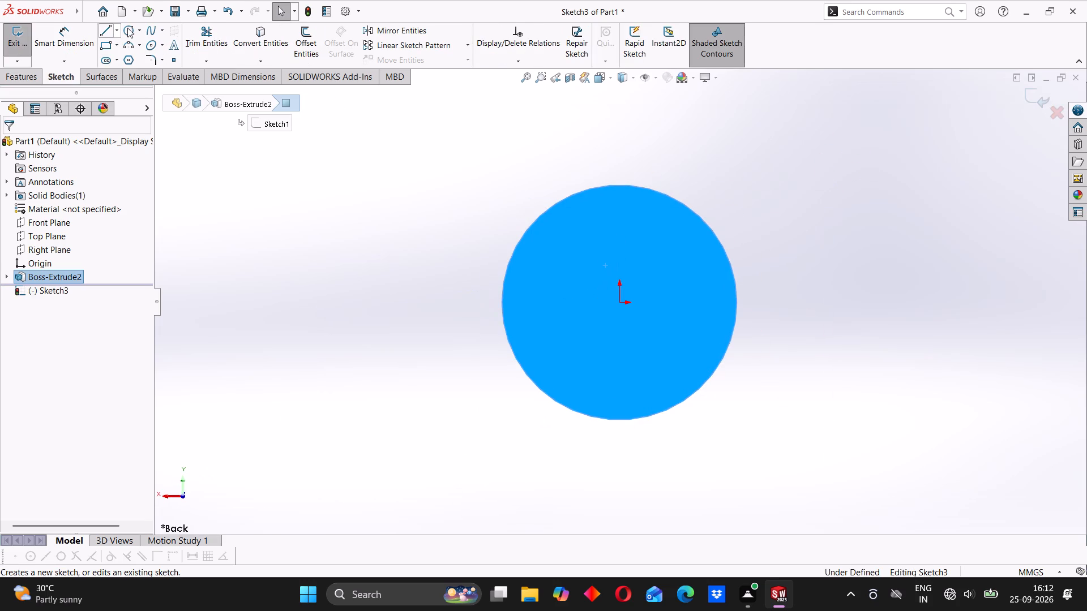
click(127, 28)
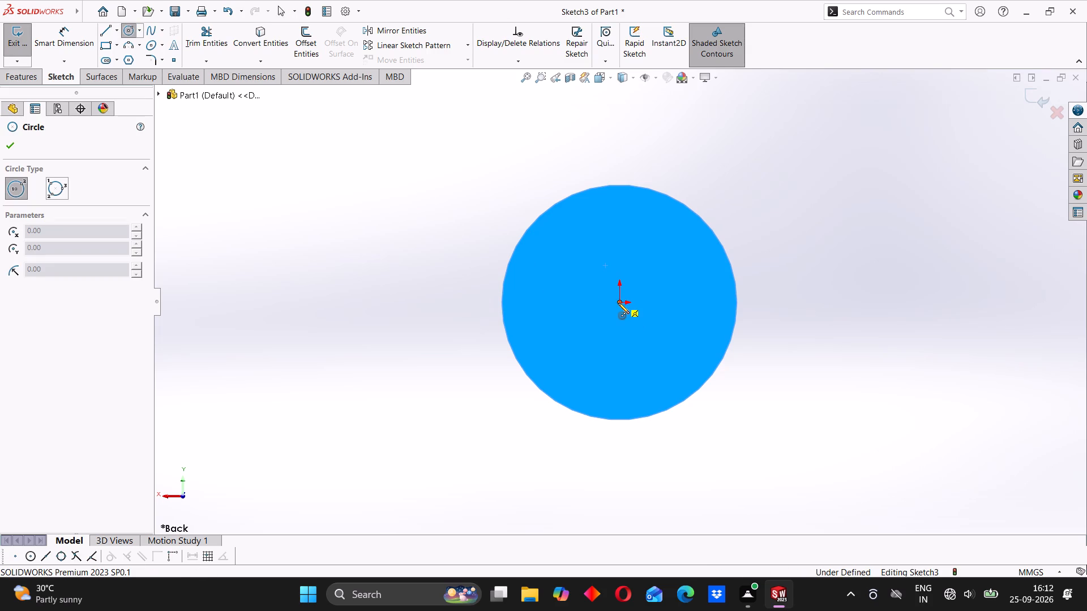
click(618, 303)
click(640, 140)
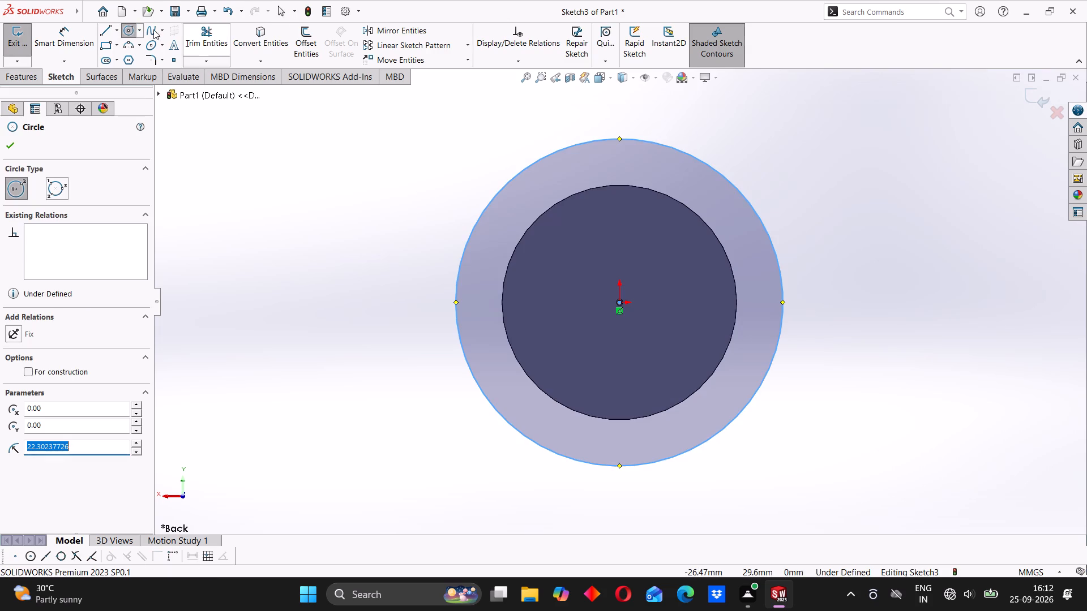
Dimension the new circle on the shaft's end face to a 50 mm diameter.
click(82, 38)
click(519, 175)
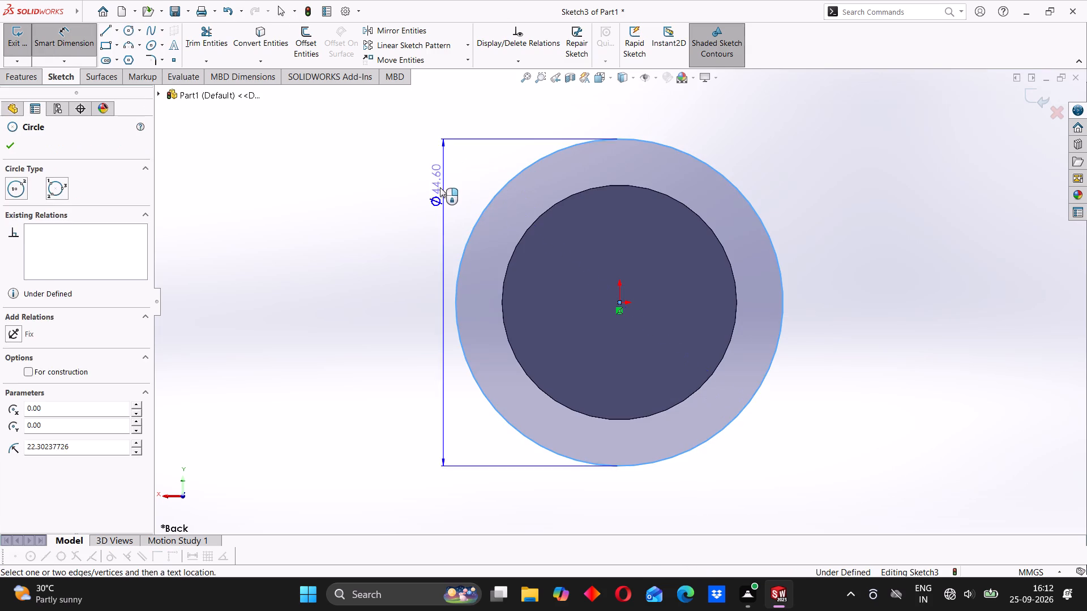
click(440, 188)
text(50)
key(shift+Return)
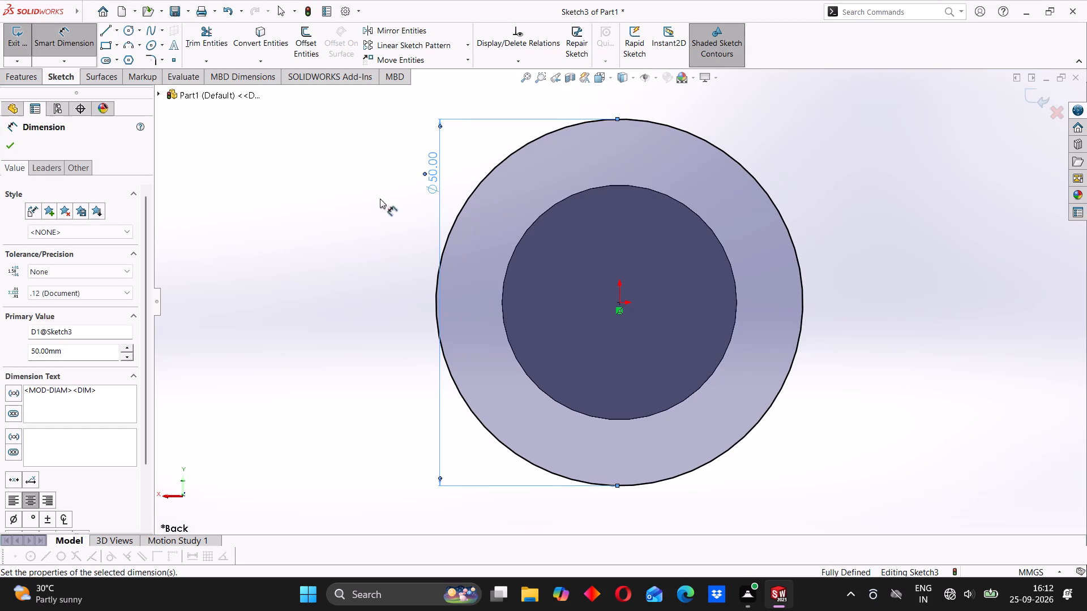
click(6, 148)
Extrude the 50 mm circle as a blind boss 12 mm deep, away from the shaft and merged with it, to form the head.
click(24, 82)
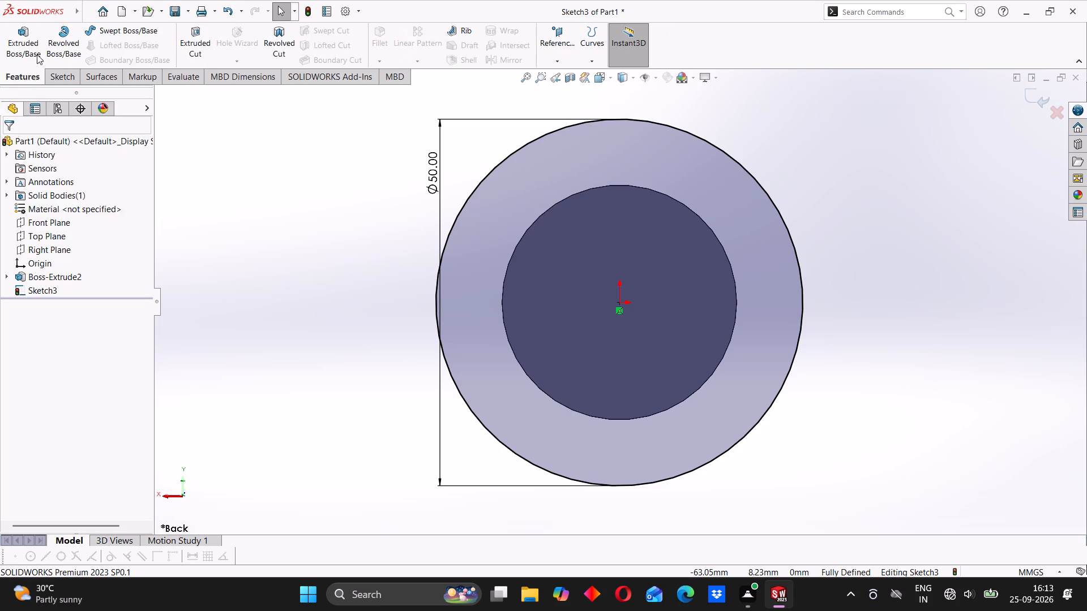
click(28, 43)
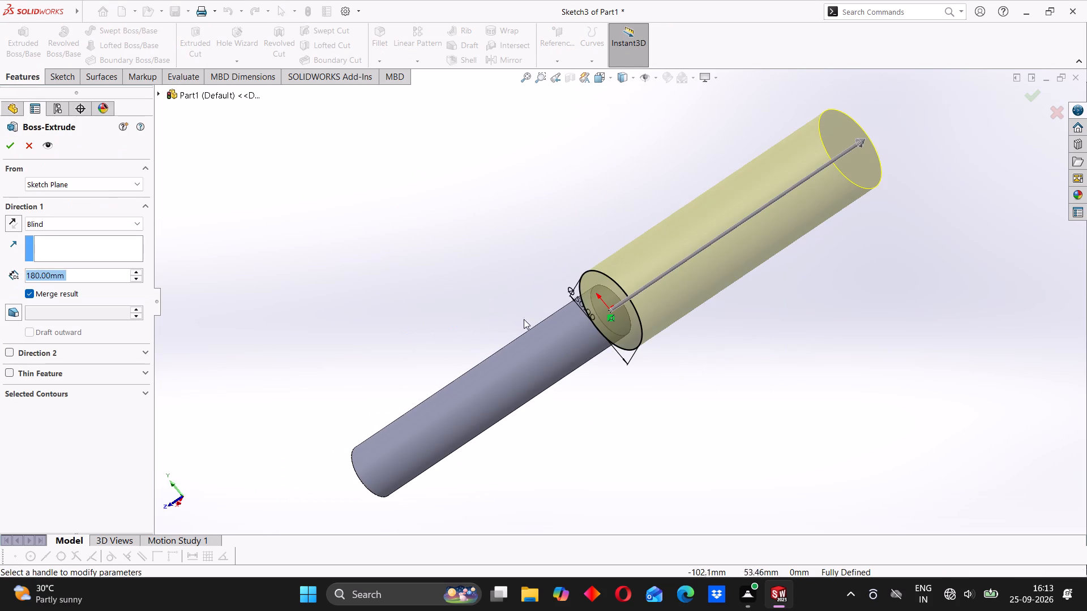
key(1)
key(2)
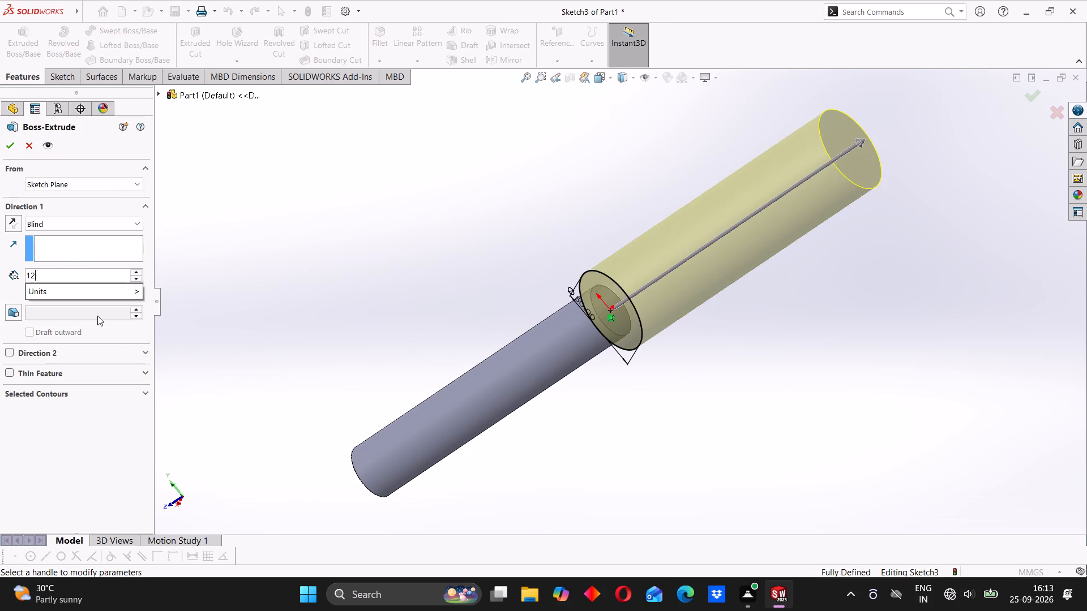
key(Return)
click(15, 149)
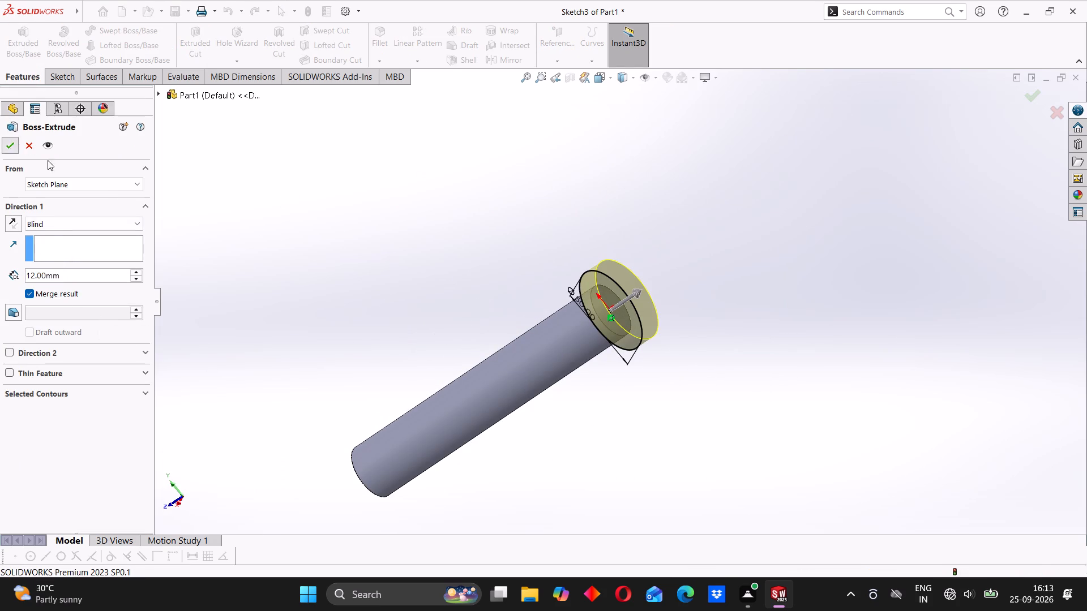
click(453, 257)
Examine the headed pin's shaft, head and both end faces from several angles.
middle_click(719, 425)
middle_drag(717, 426, 679, 420)
middle_drag(679, 420, 674, 420)
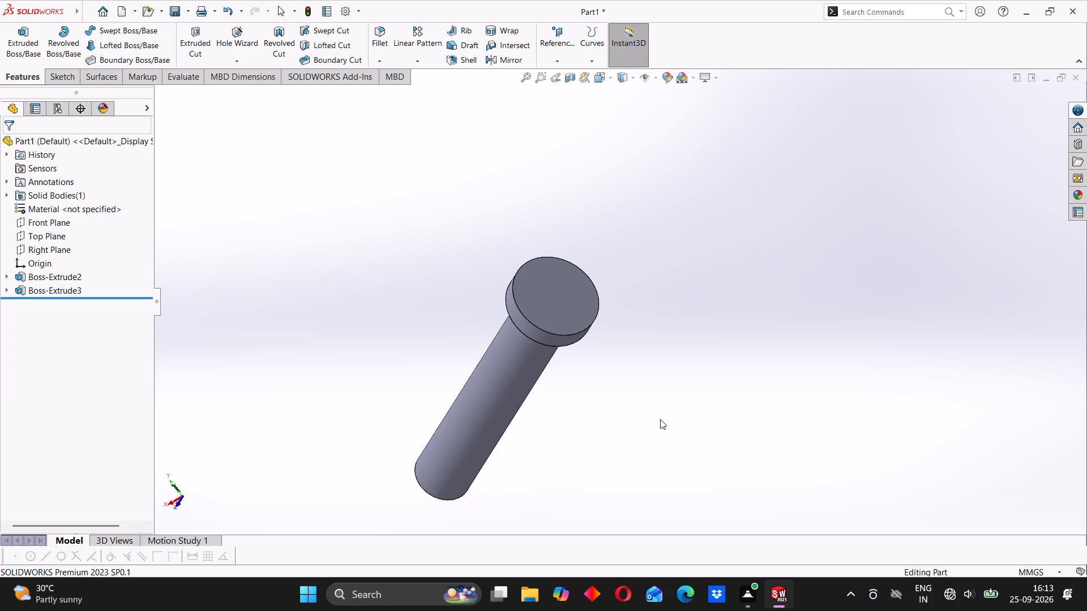
scroll(573, 433, up, 2)
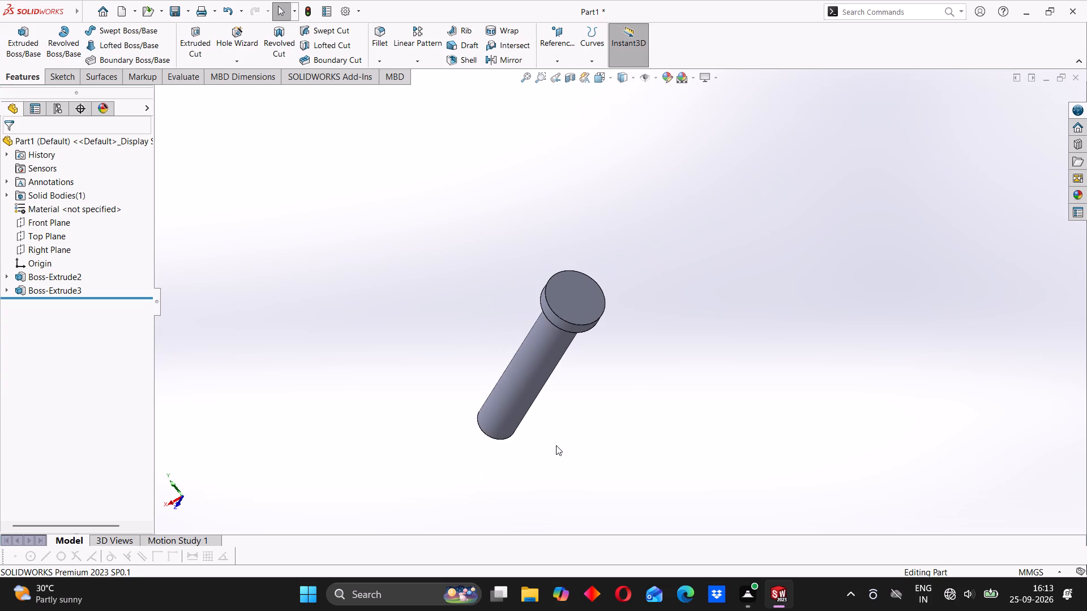
middle_drag(521, 448, 585, 410)
scroll(480, 427, up, 1)
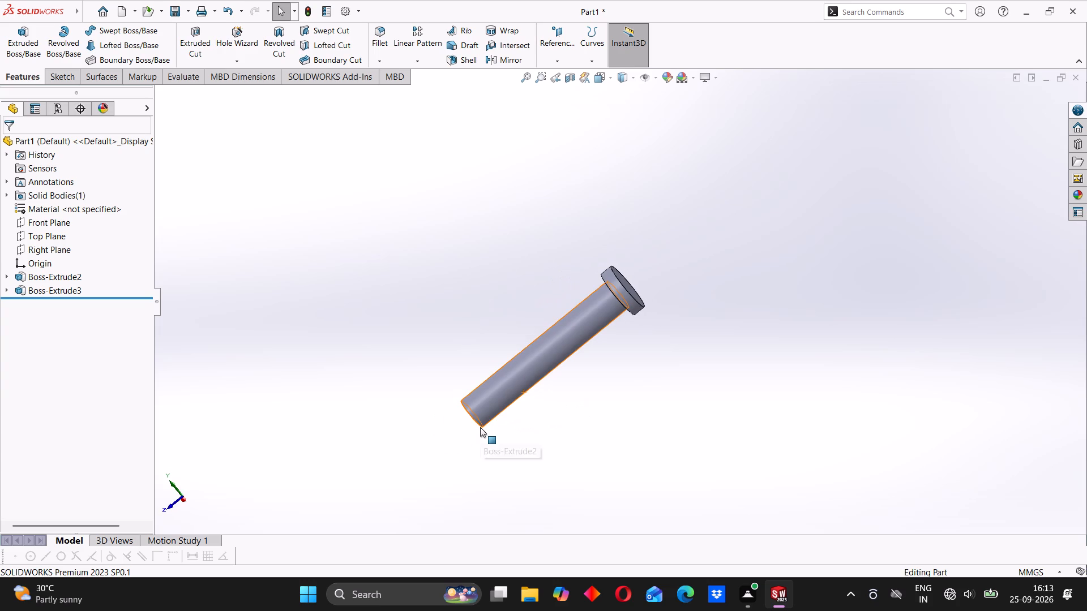
middle_drag(480, 427, 493, 427)
scroll(493, 427, up, 1)
scroll(504, 398, down, 2)
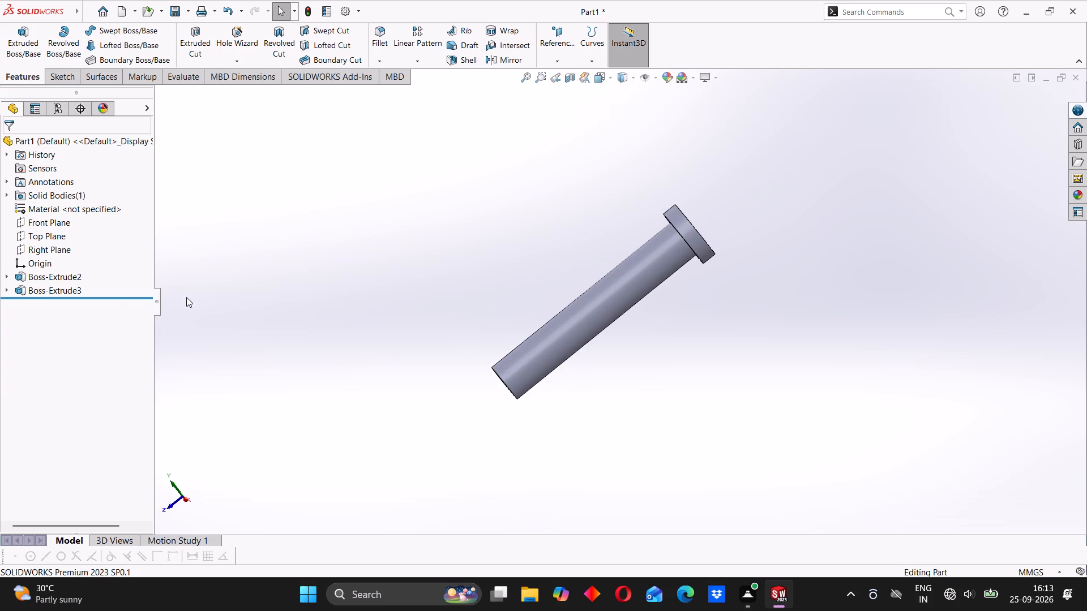
middle_drag(217, 320, 296, 330)
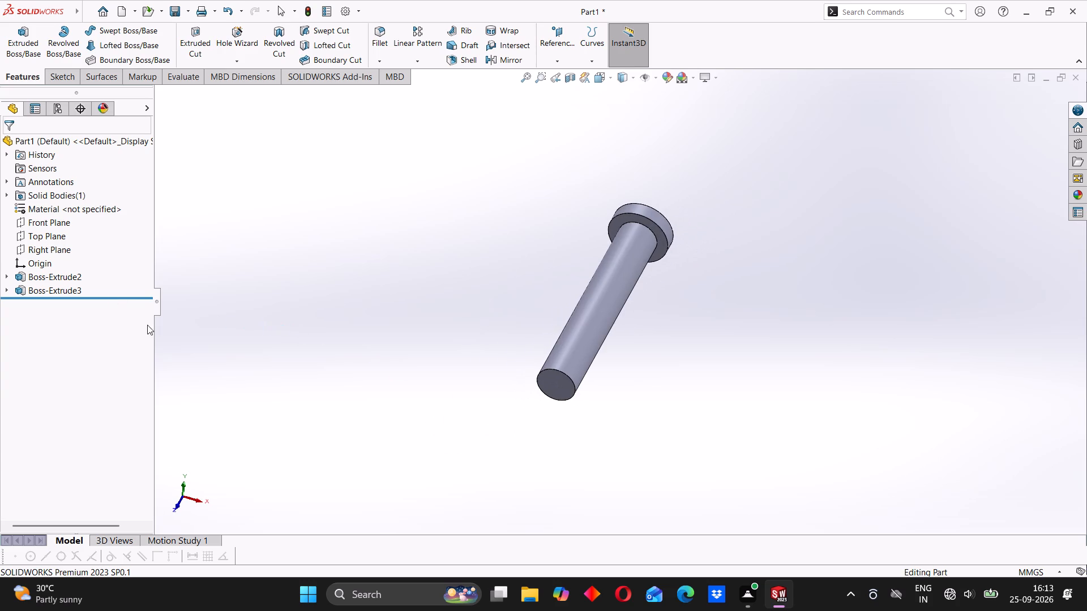
Sketch a circle about 5.2 mm in diameter on the Right Plane, on the shaft's axis near its free end, about 175 mm from the origin.
click(48, 249)
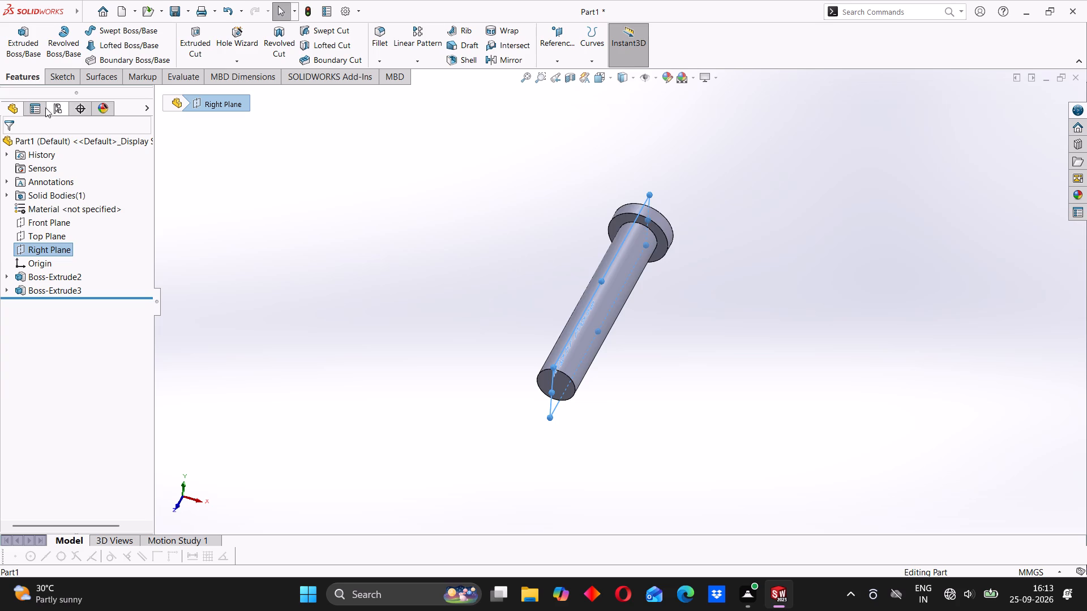
right_click(61, 248)
click(68, 230)
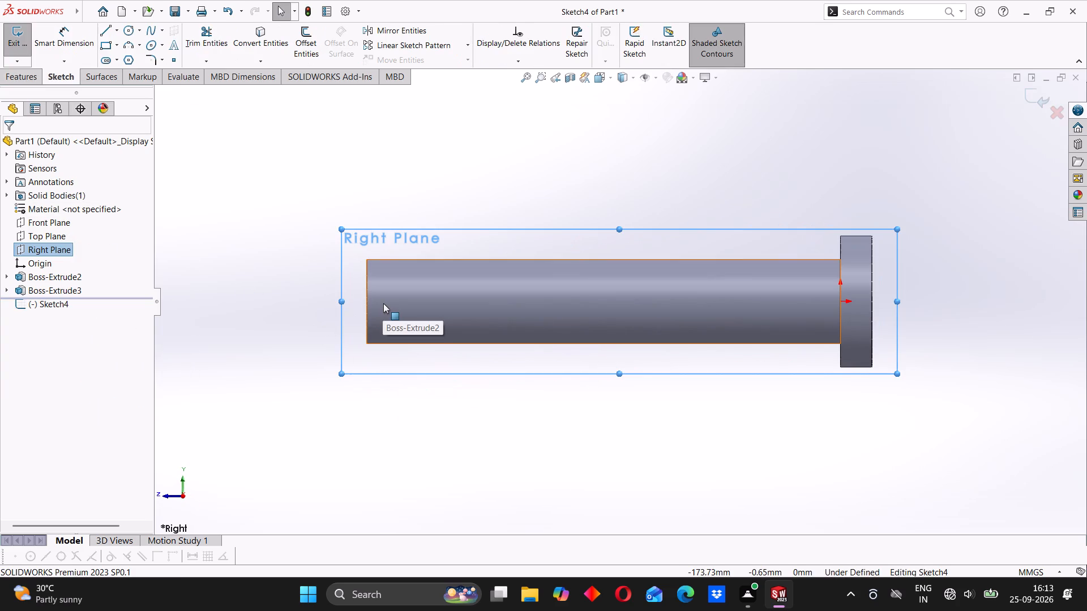
click(127, 29)
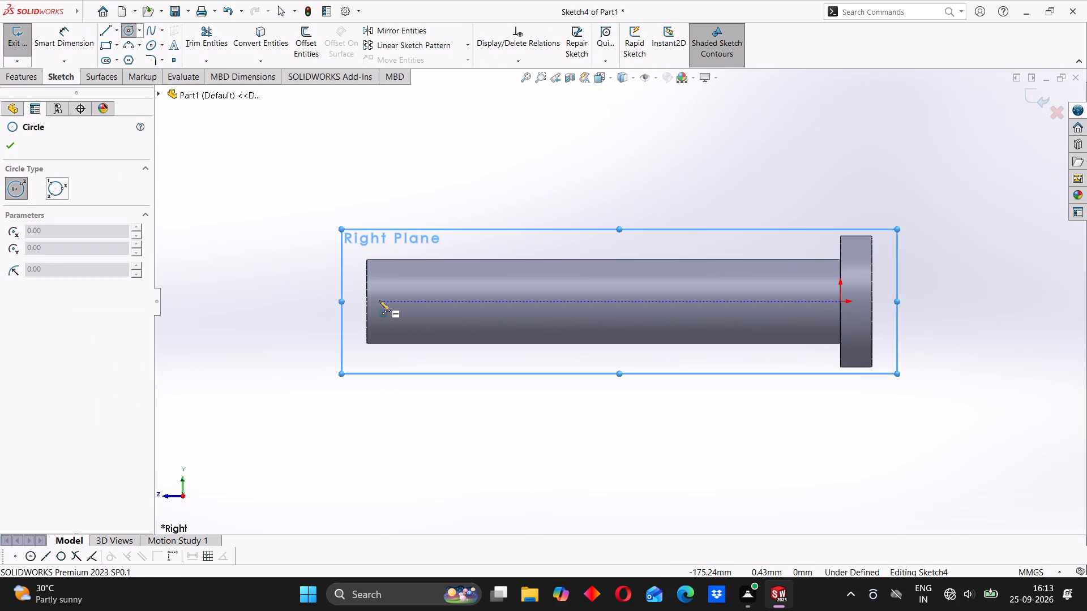
click(379, 300)
click(384, 307)
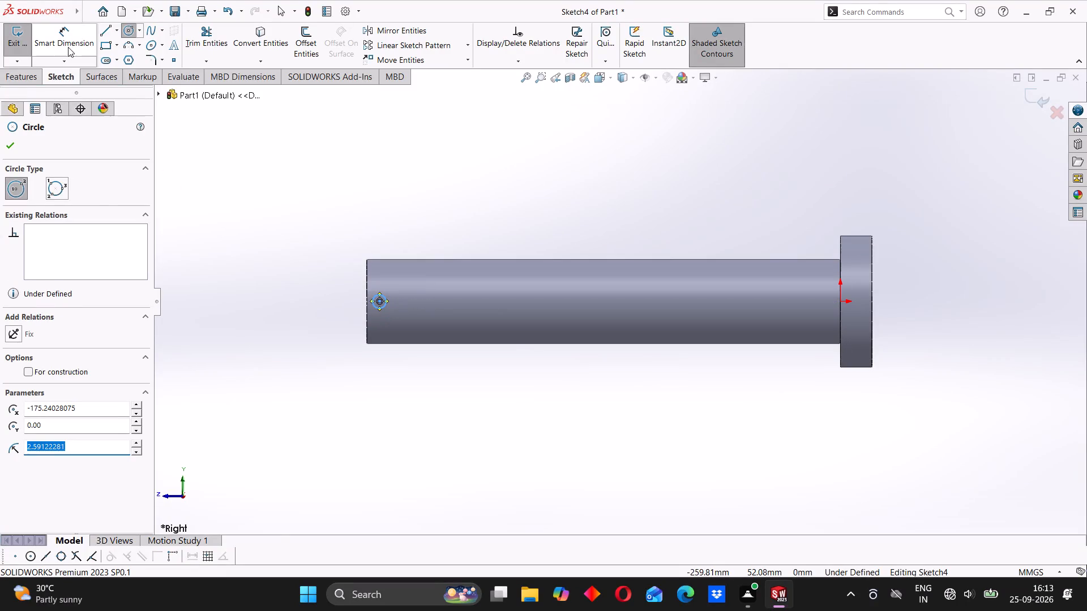
Dimension the small circle near the shaft's free end to a 5 mm diameter.
click(67, 46)
click(382, 295)
click(404, 298)
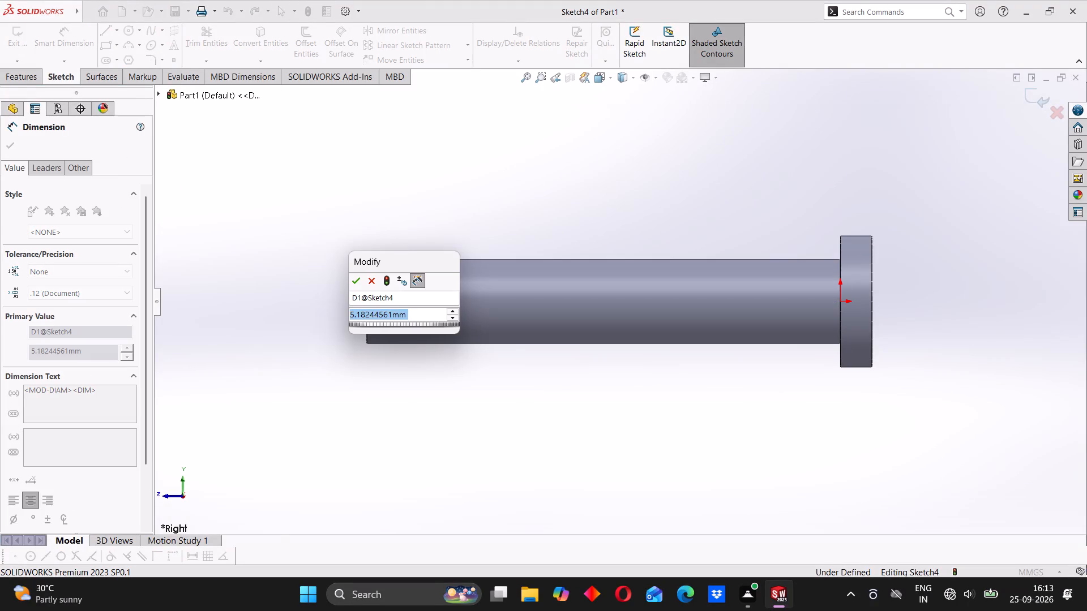
key(5)
key(Return)
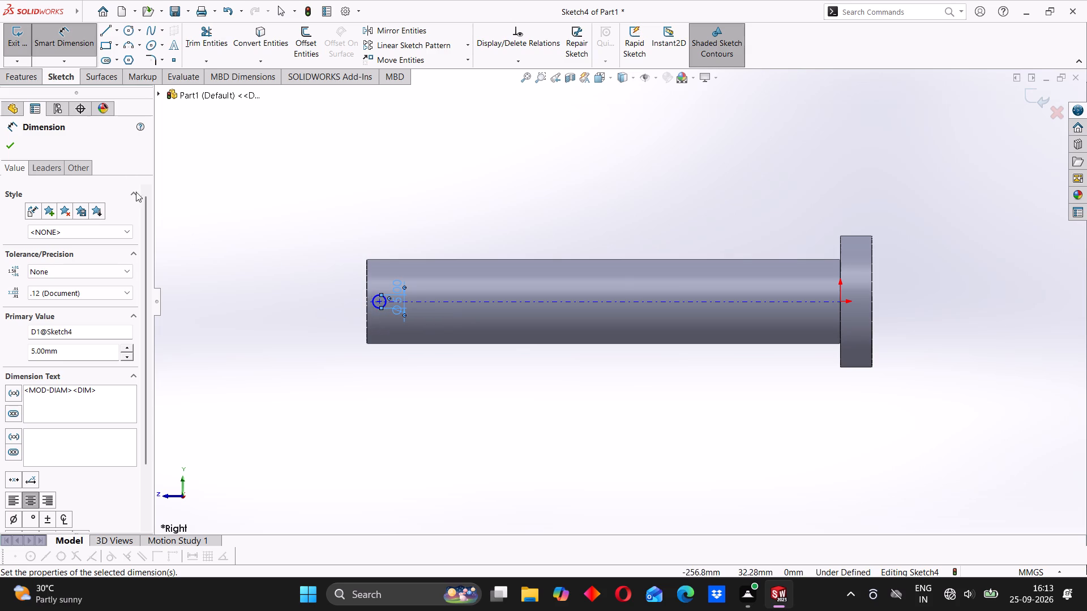
Dimension the small circle's centre 5.5 mm from the shaft's free end, entered as 8-2.5.
scroll(373, 310, down, 3)
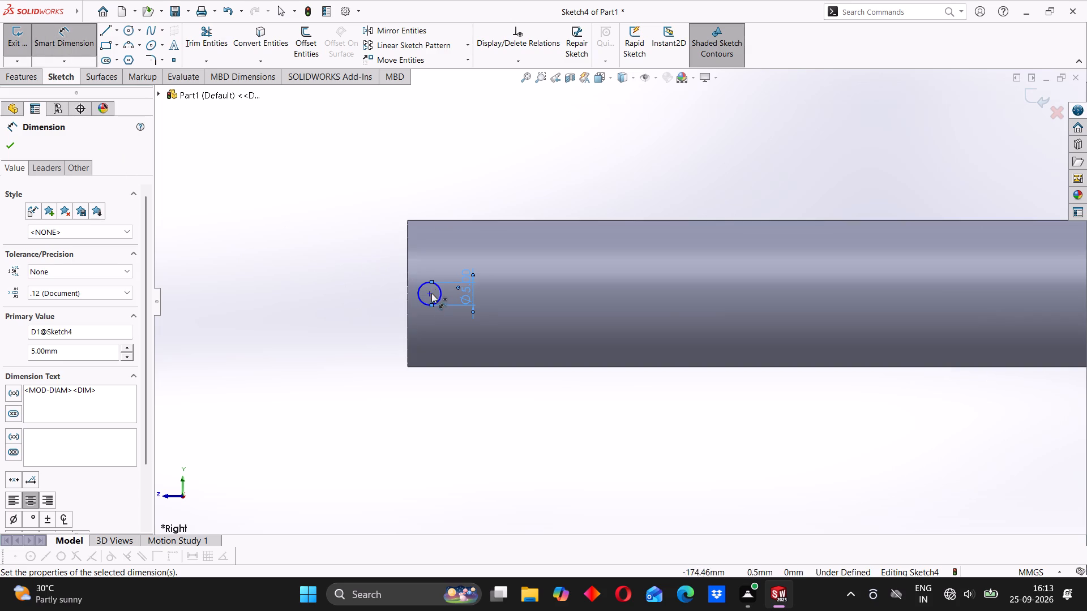
click(431, 294)
click(407, 294)
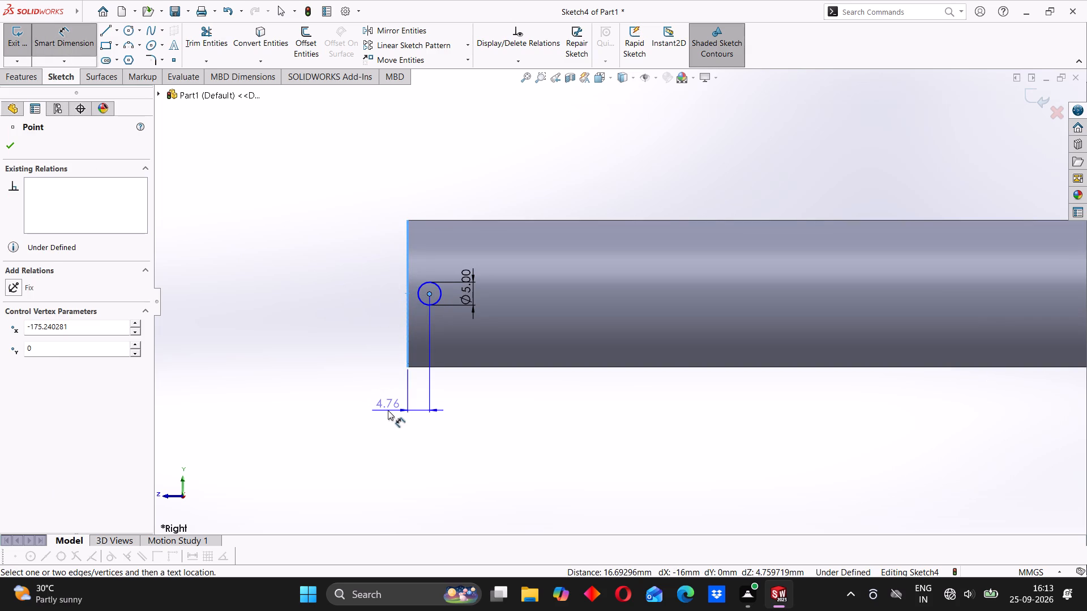
click(420, 419)
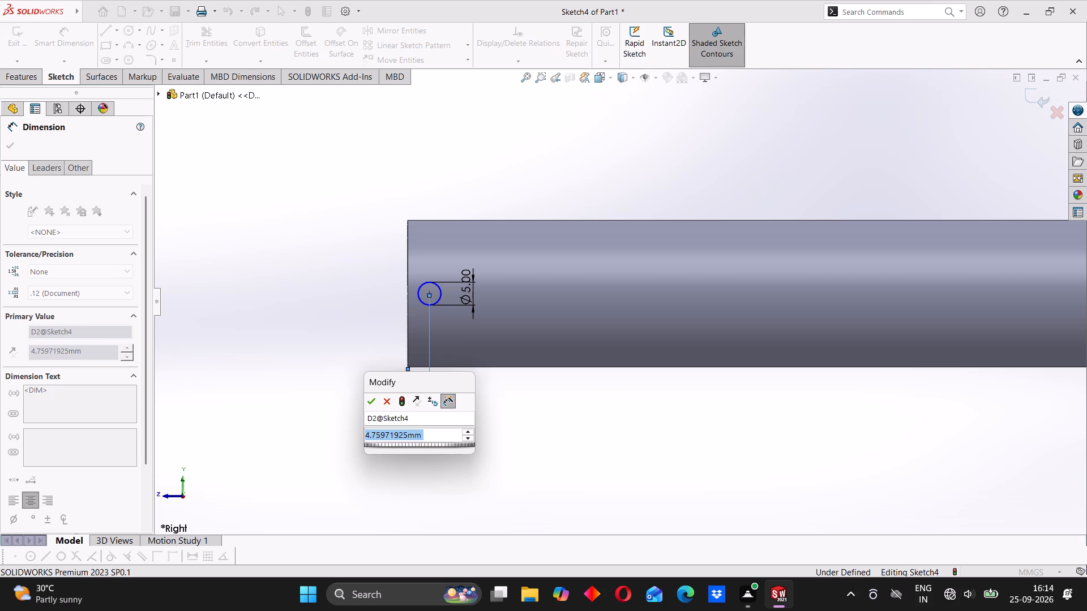
text(8-)
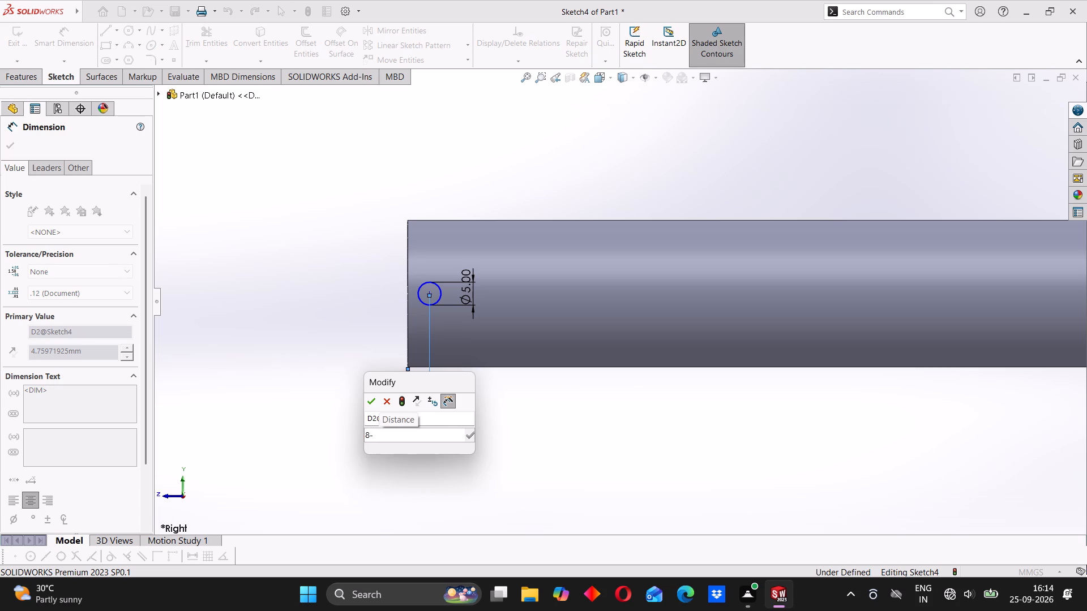
text(2.5)
key(Return)
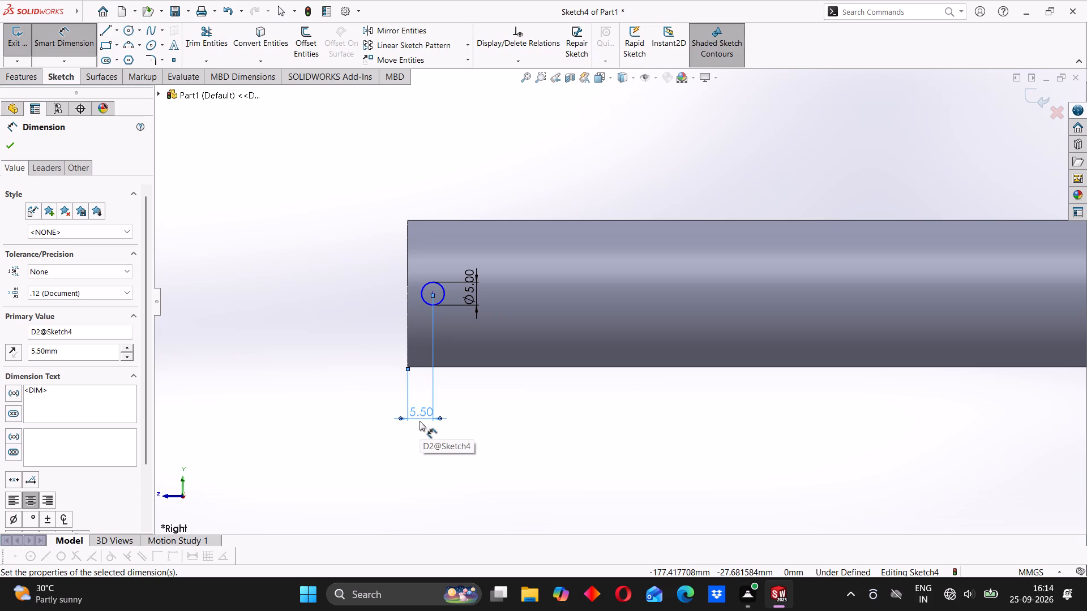
click(344, 353)
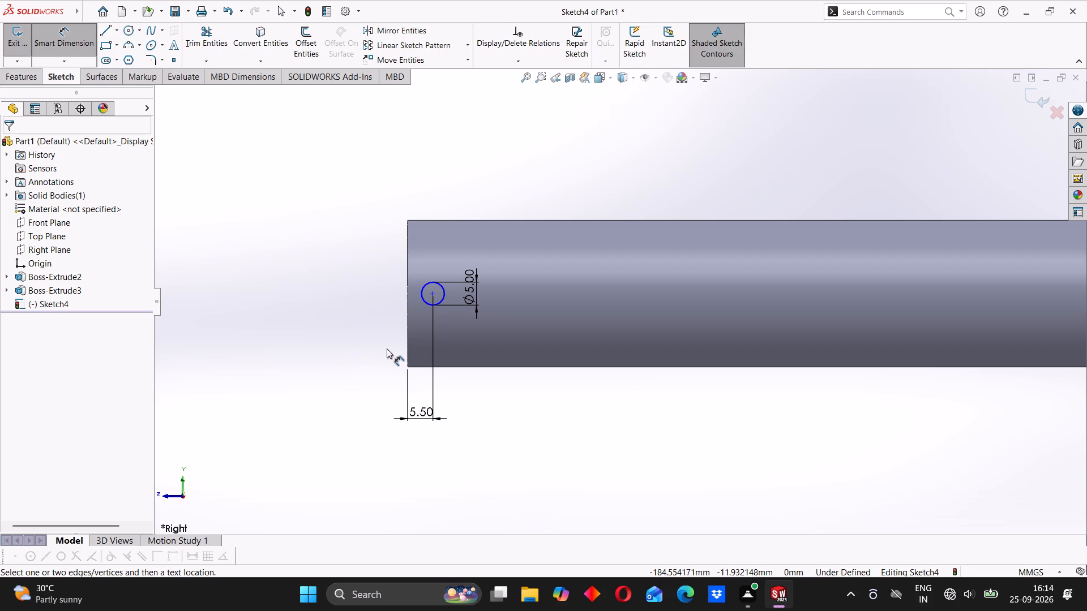
click(519, 458)
Add a dimension between the small circle's centre and the origin at the head end of the shaft, accepting the proposed value.
scroll(519, 458, down, 1)
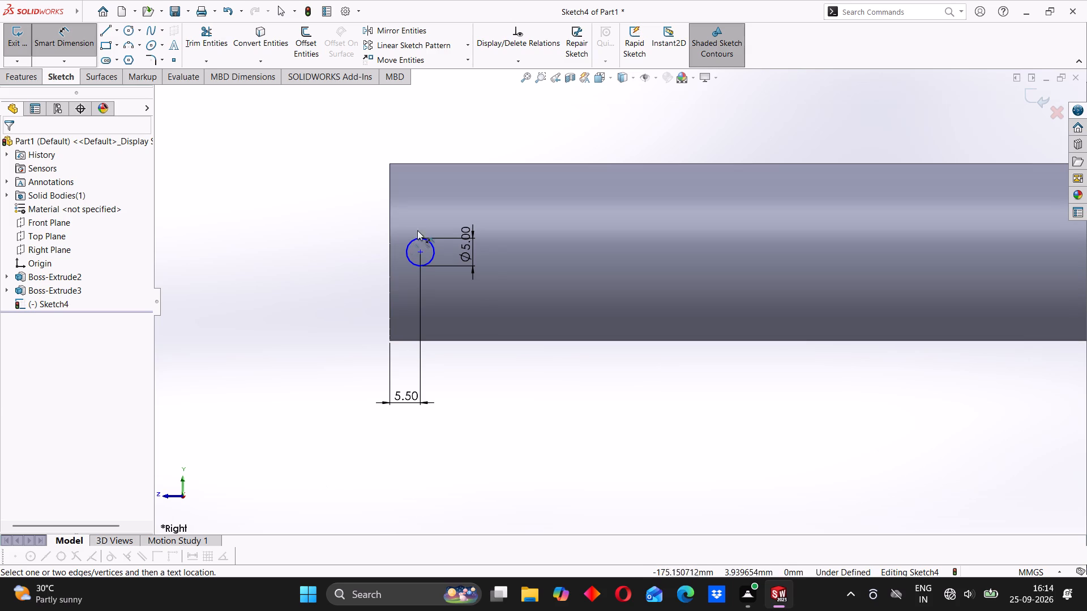
scroll(441, 224, up, 2)
scroll(688, 278, up, 3)
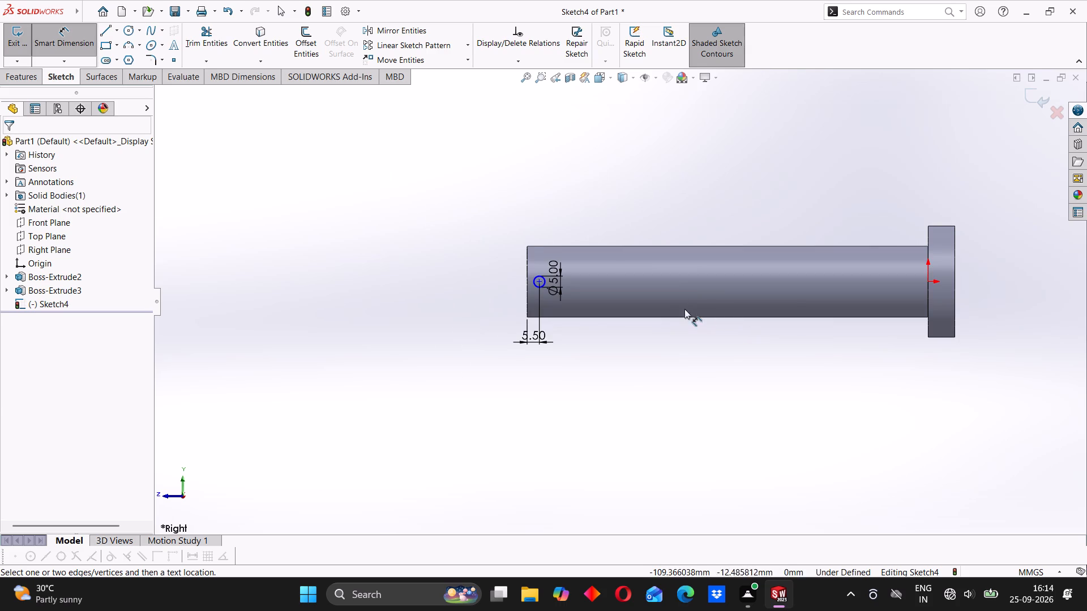
scroll(620, 295, down, 1)
scroll(562, 302, down, 1)
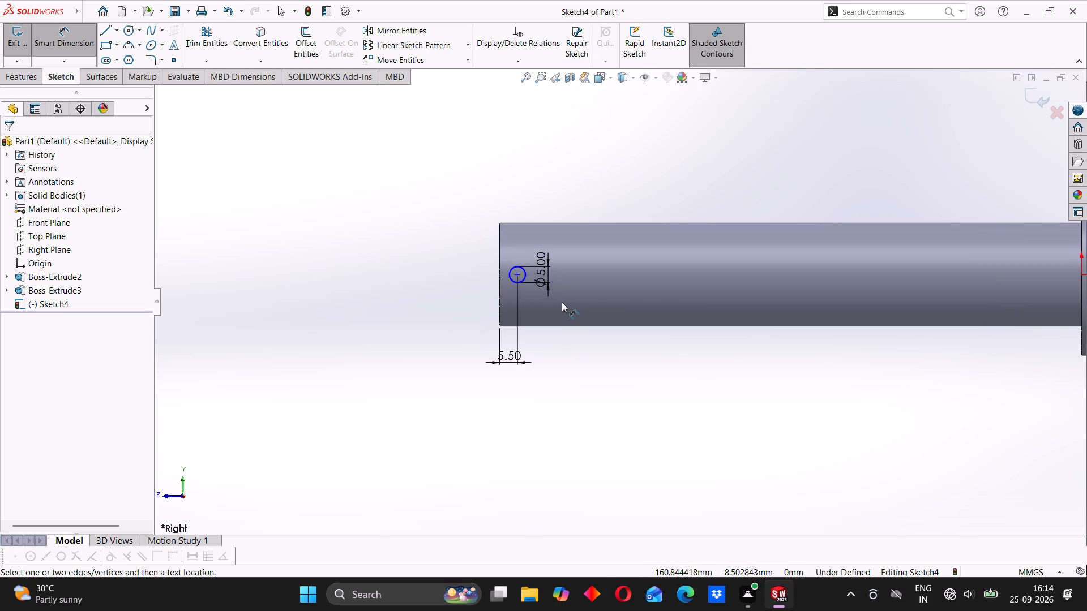
scroll(733, 347, up, 2)
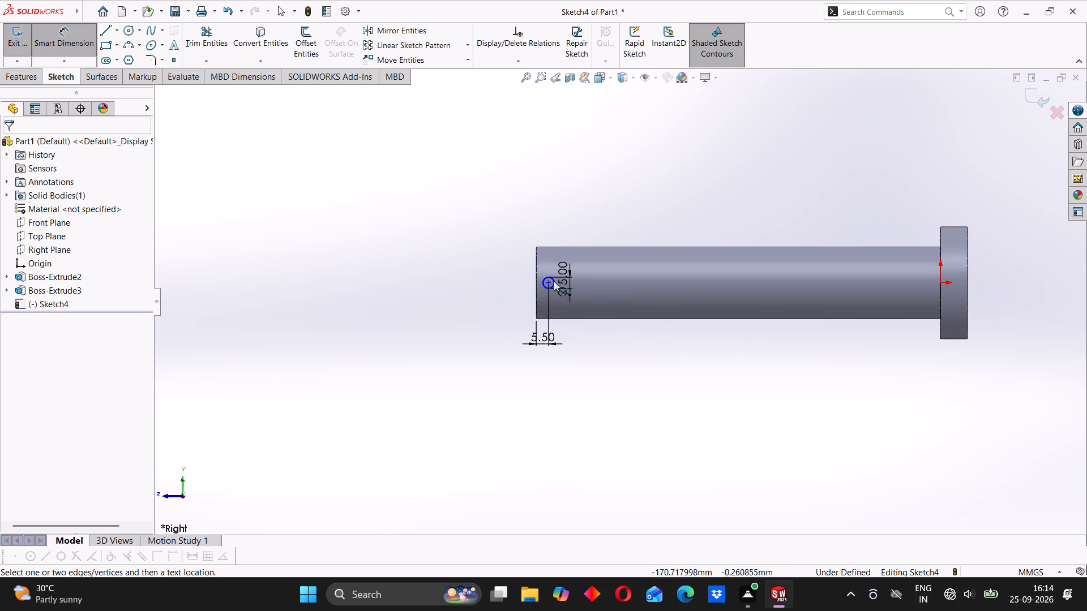
scroll(548, 282, down, 4)
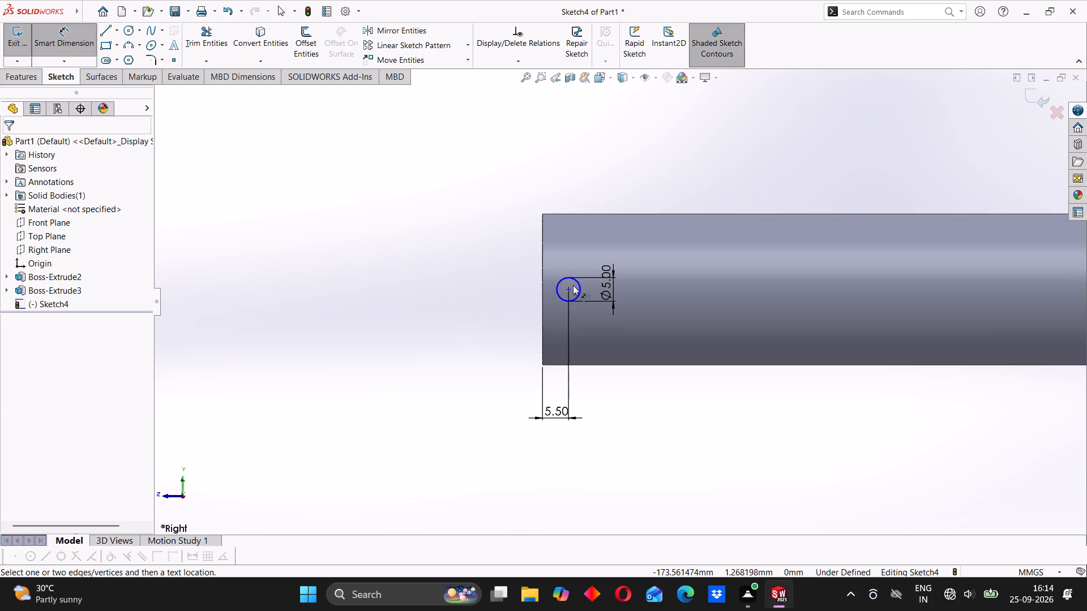
click(567, 290)
scroll(714, 303, up, 5)
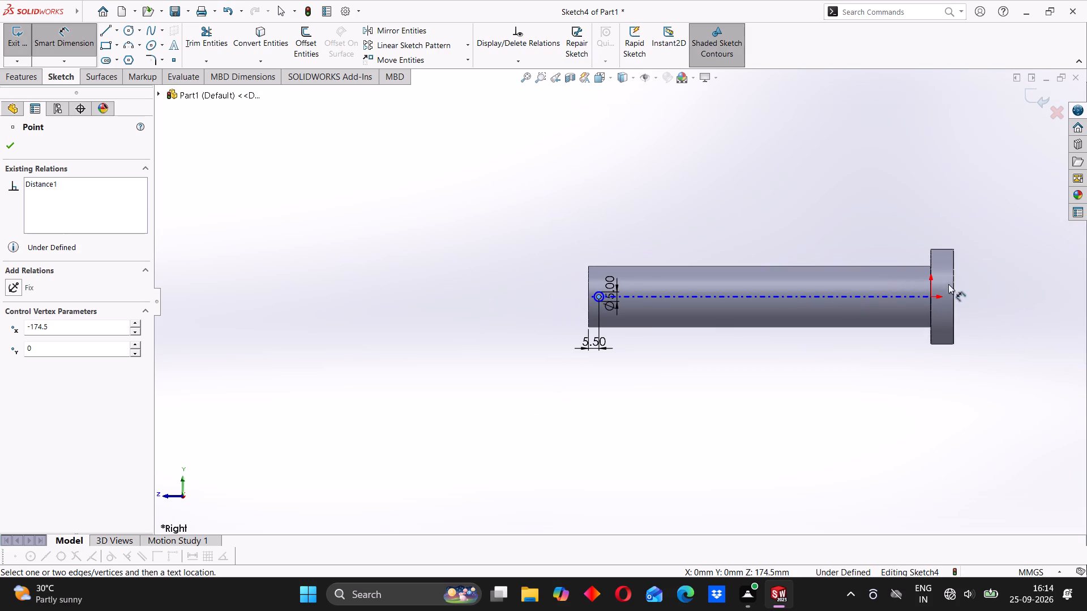
click(930, 298)
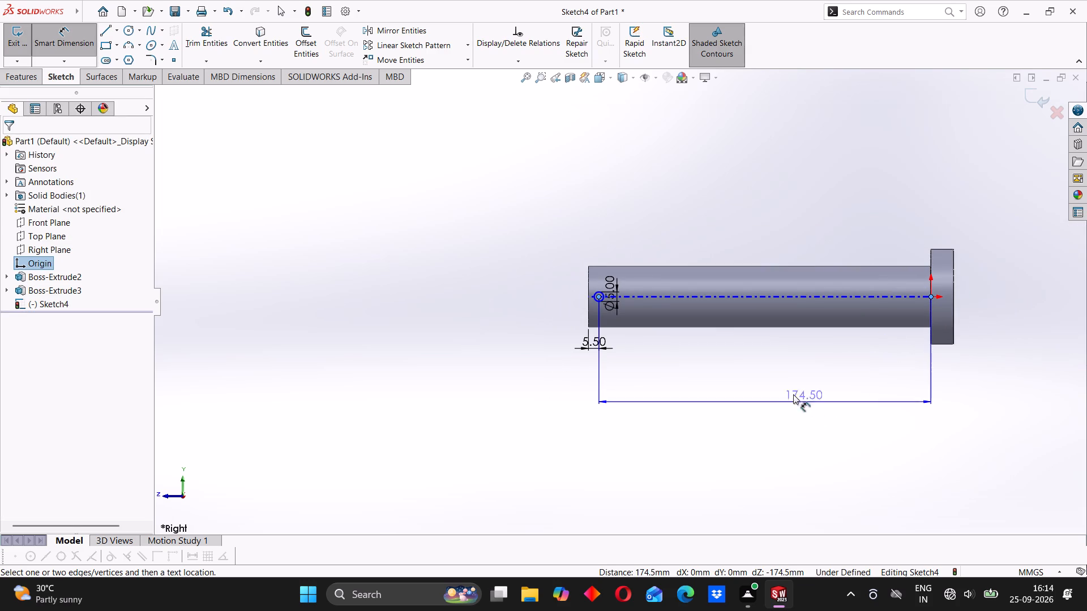
click(744, 378)
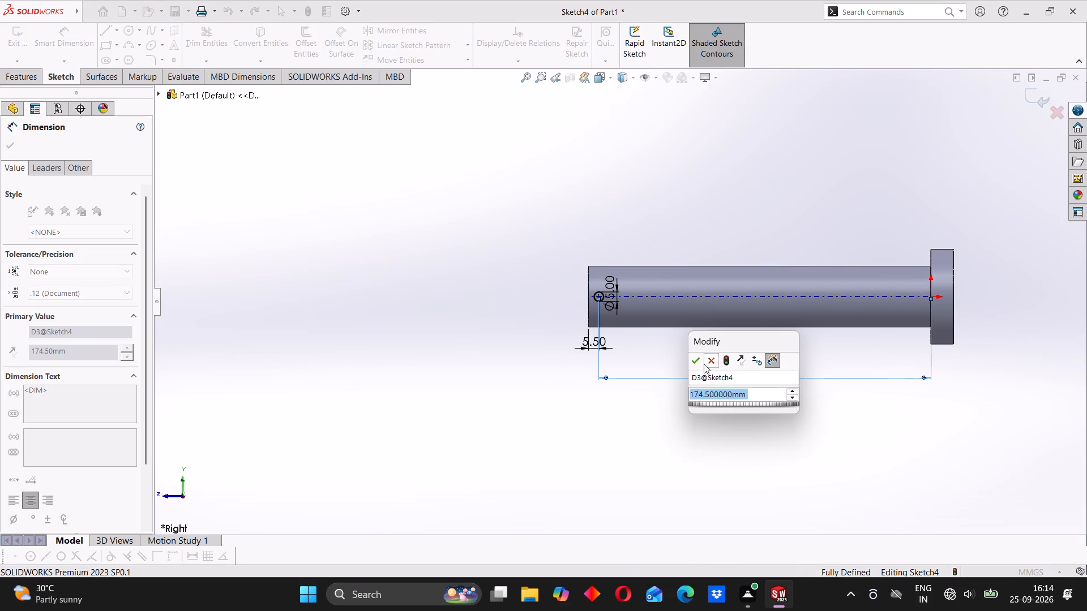
click(694, 361)
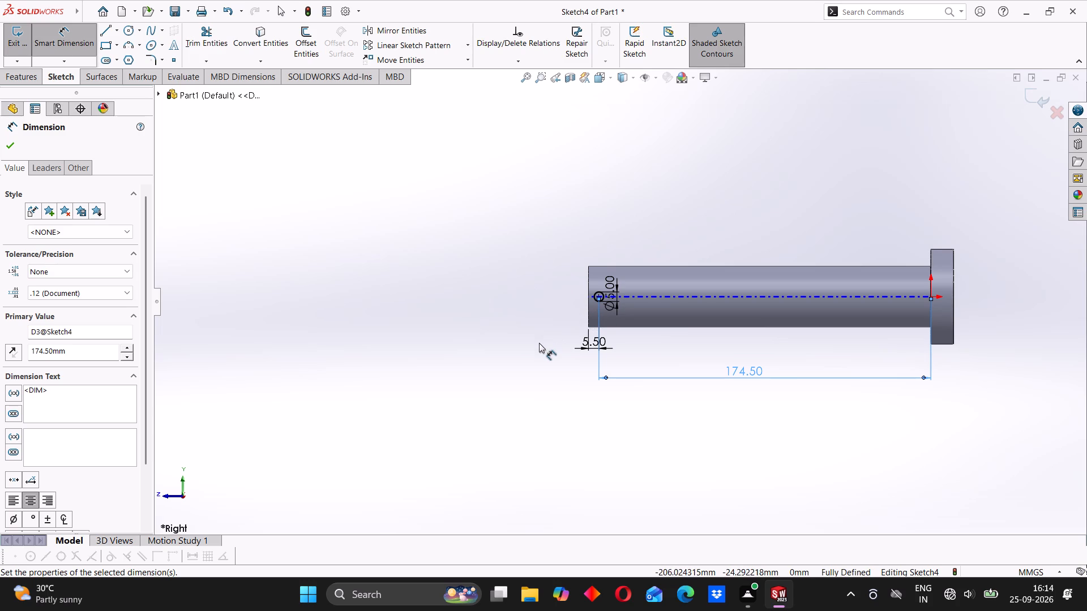
scroll(539, 343, down, 1)
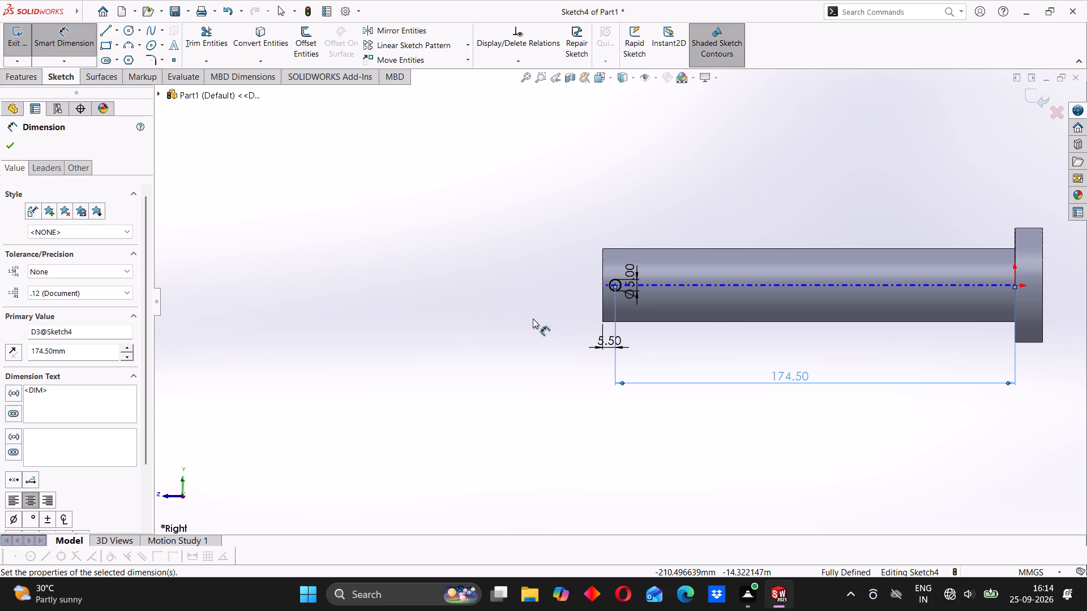
click(538, 305)
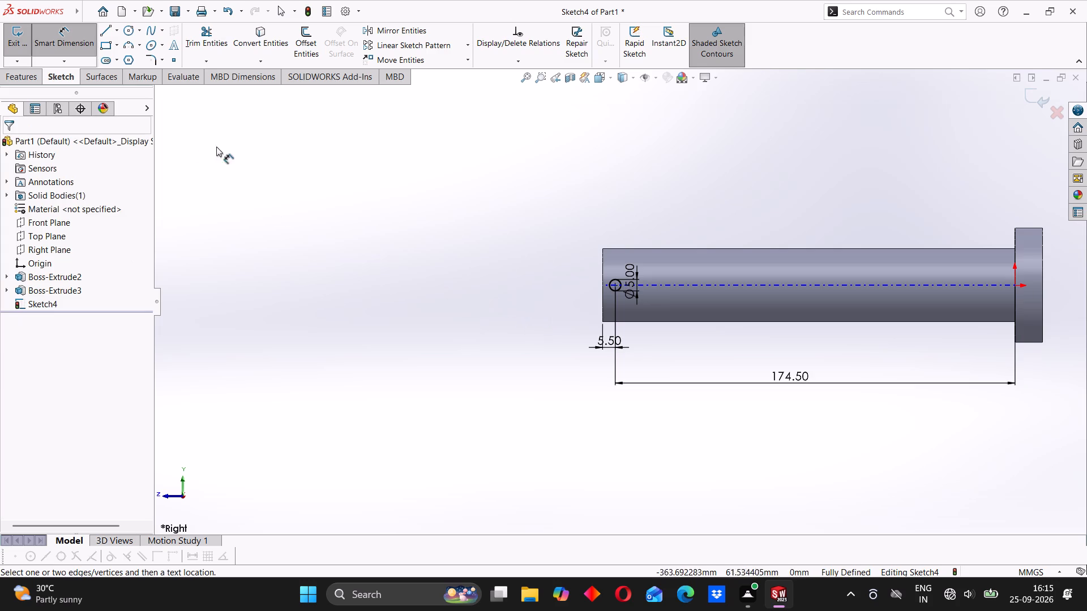
Cut the 5 mm circle through the shaft as an Extruded Cut with the Mid Plane end condition and a 150 mm depth.
click(31, 83)
click(191, 35)
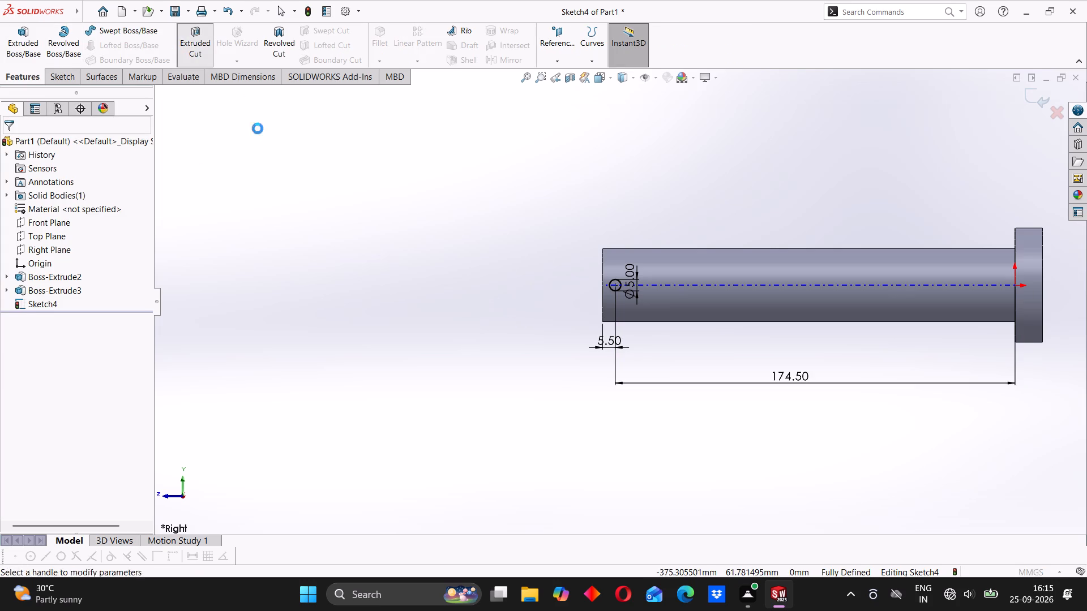
scroll(627, 369, down, 2)
scroll(582, 395, up, 1)
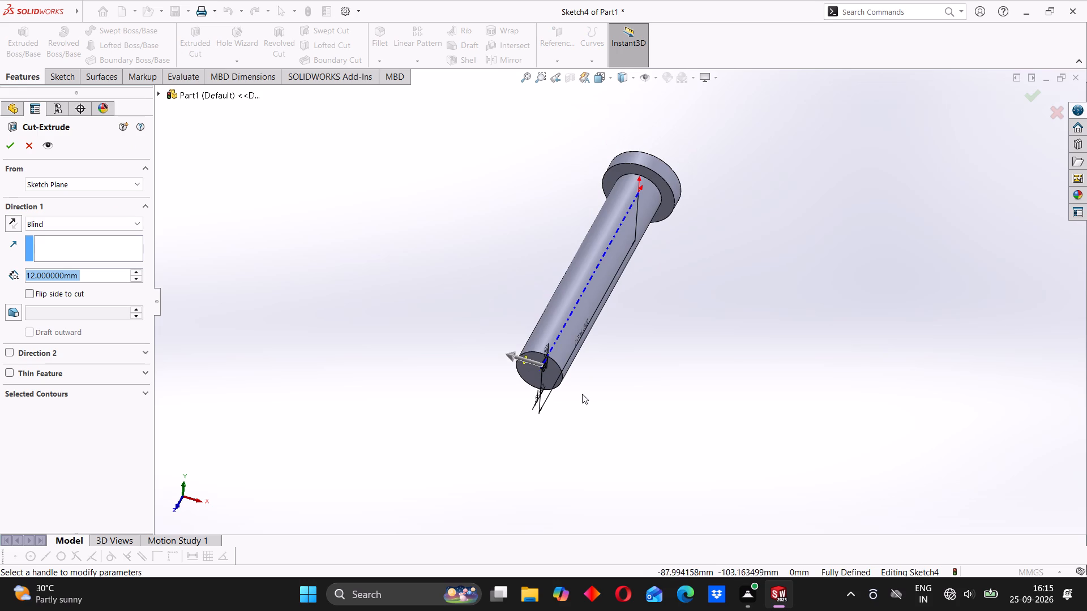
click(76, 223)
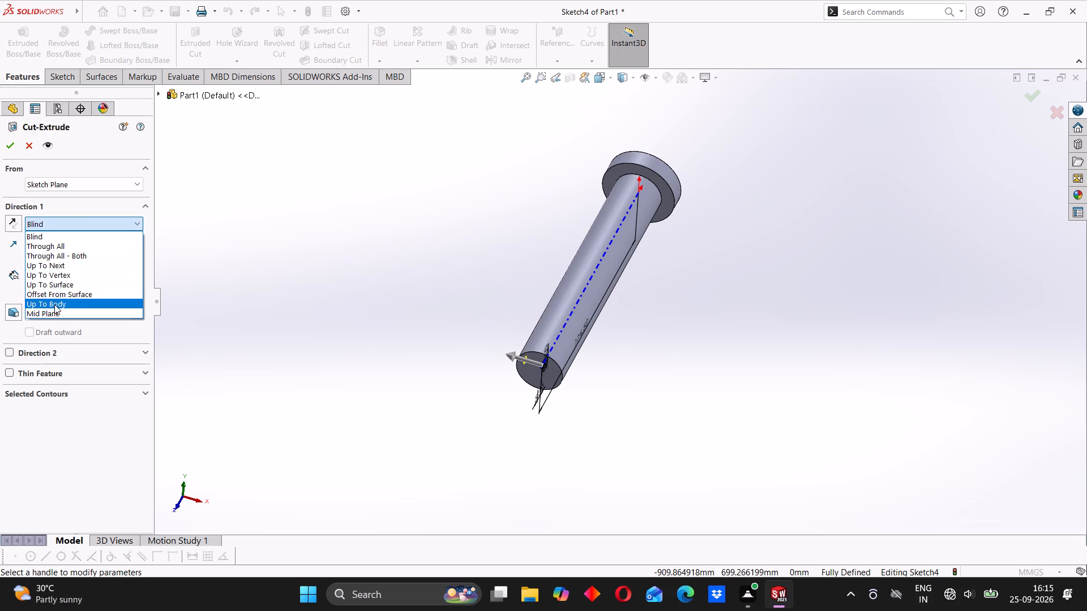
click(55, 309)
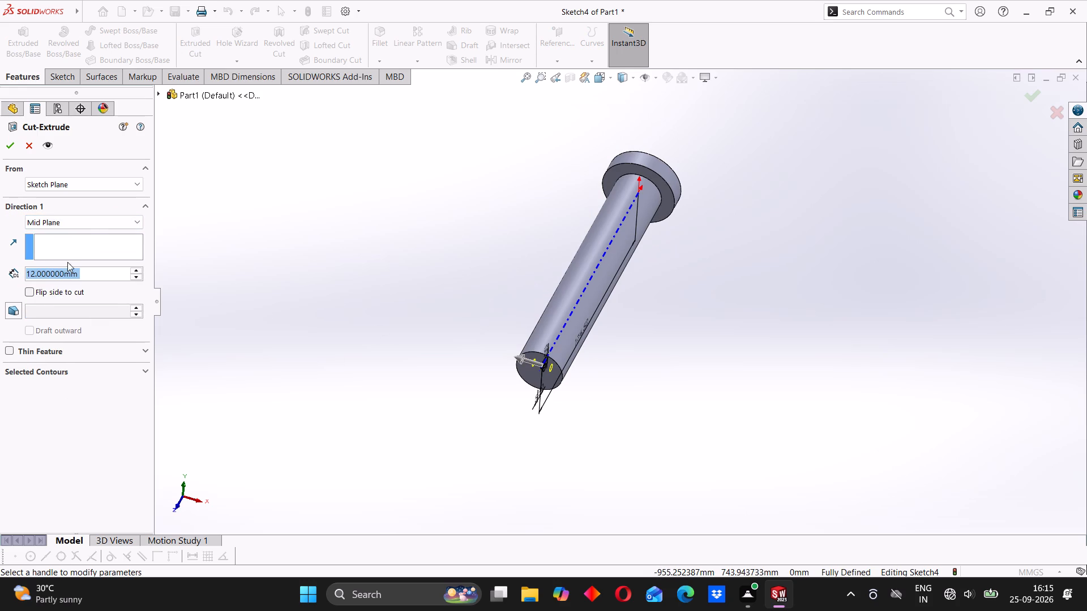
click(88, 223)
click(71, 314)
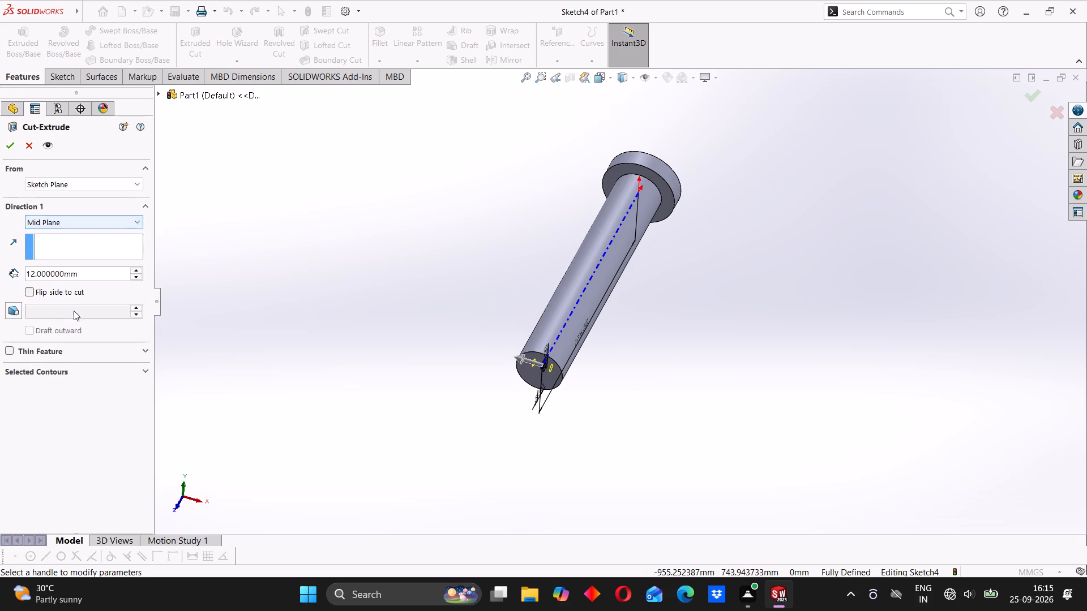
drag(91, 277, 83, 277)
drag(83, 277, 8, 263)
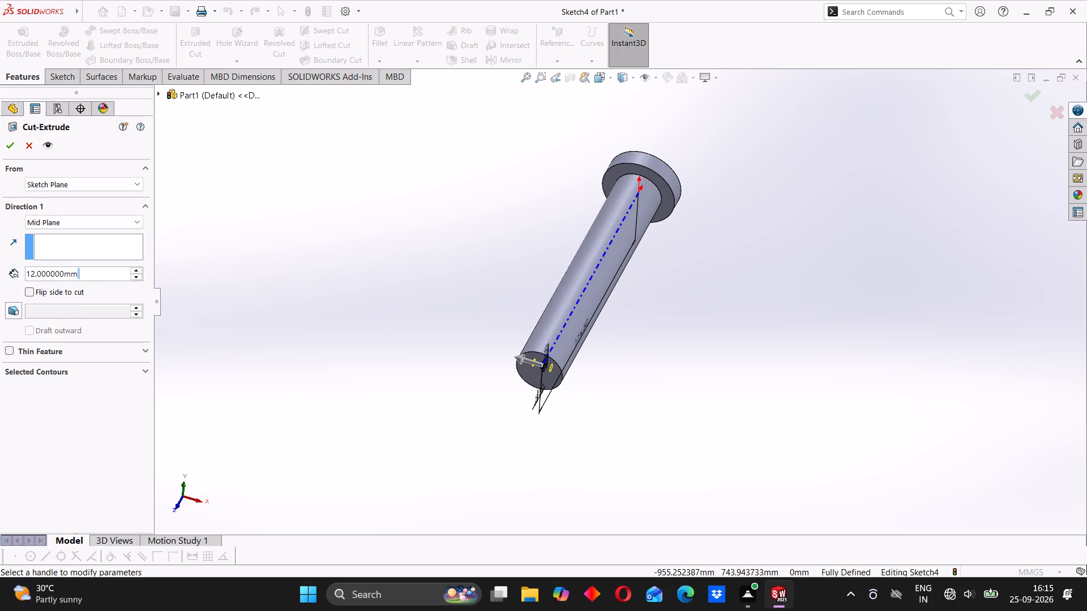
drag(80, 278, 8, 282)
drag(74, 276, 62, 274)
drag(62, 274, 15, 274)
key(BackSpace)
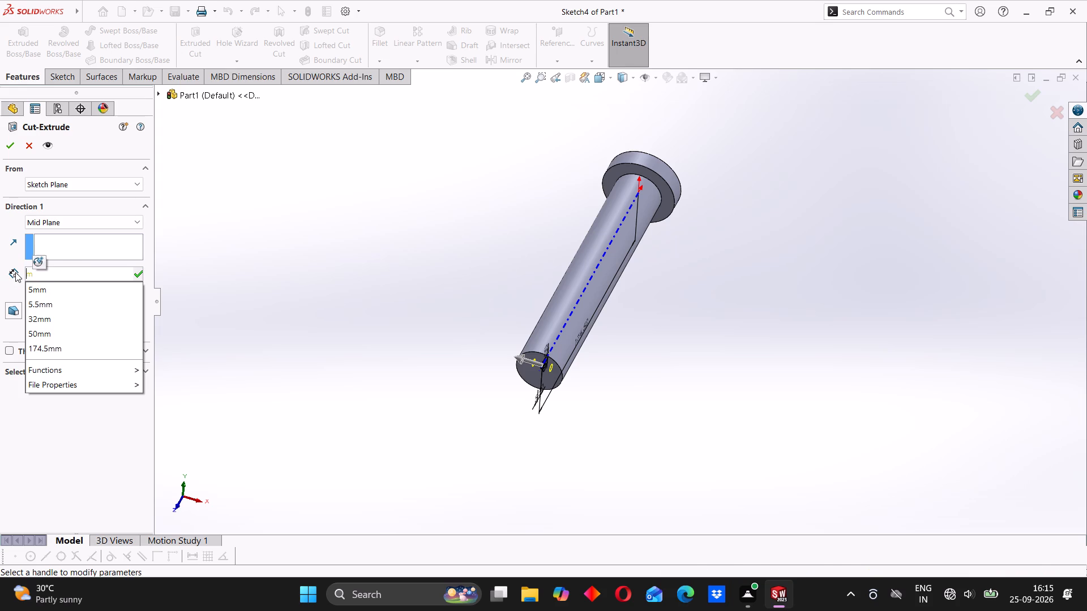
key(1)
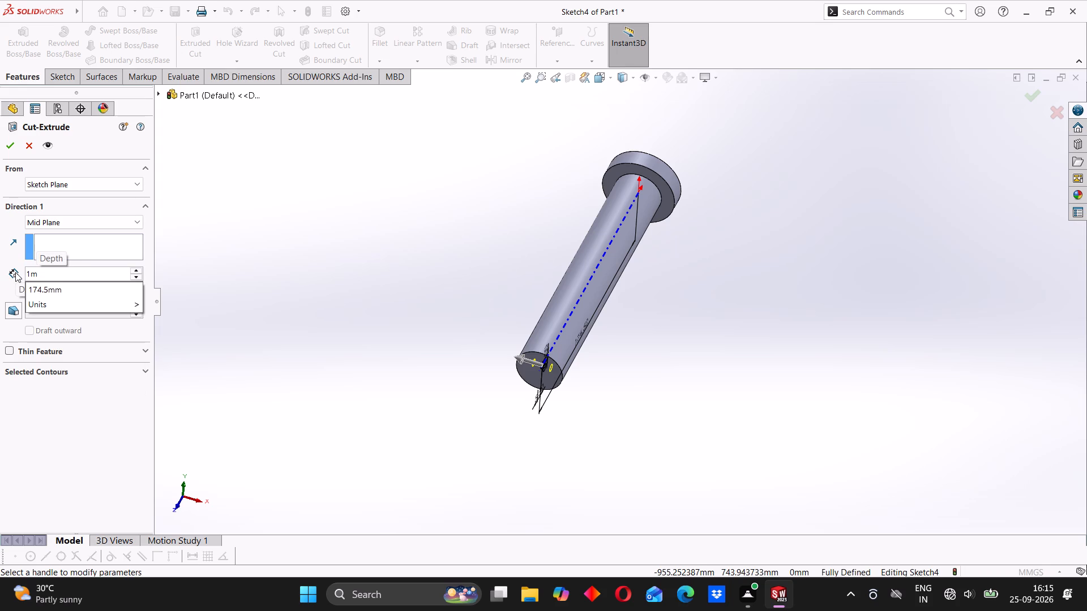
text(50)
key(backslash)
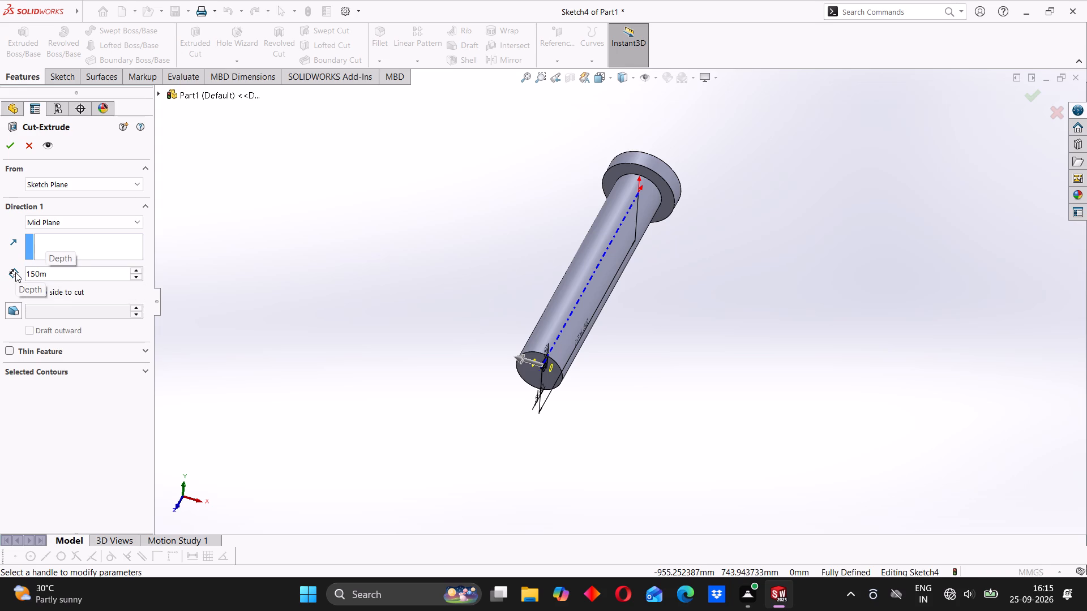
drag(54, 275, 44, 277)
drag(44, 277, 6, 279)
text(150)
key(Return)
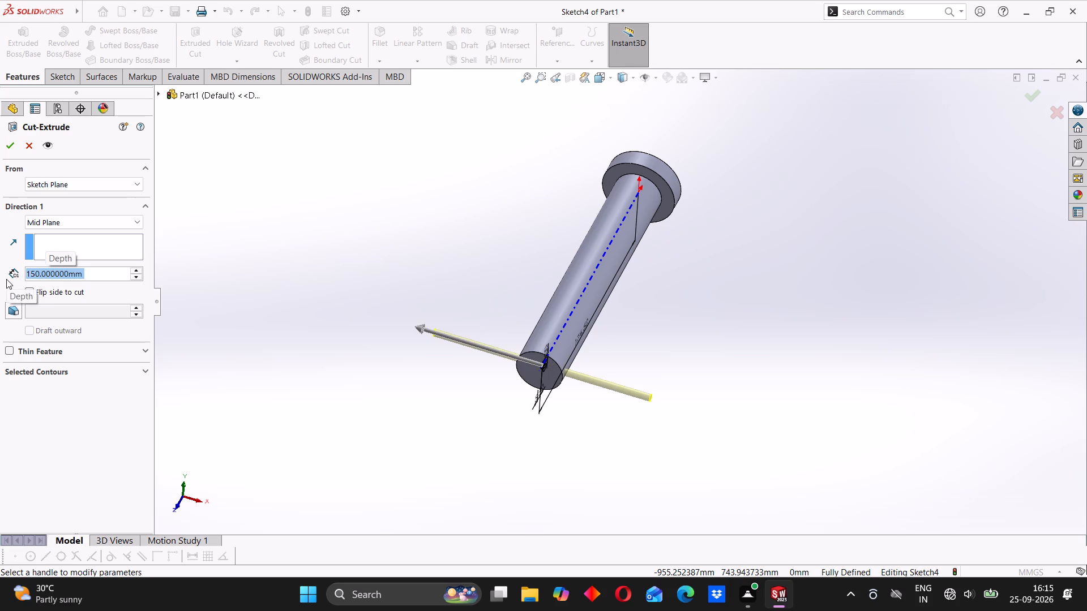
scroll(560, 367, down, 2)
middle_drag(549, 437, 579, 414)
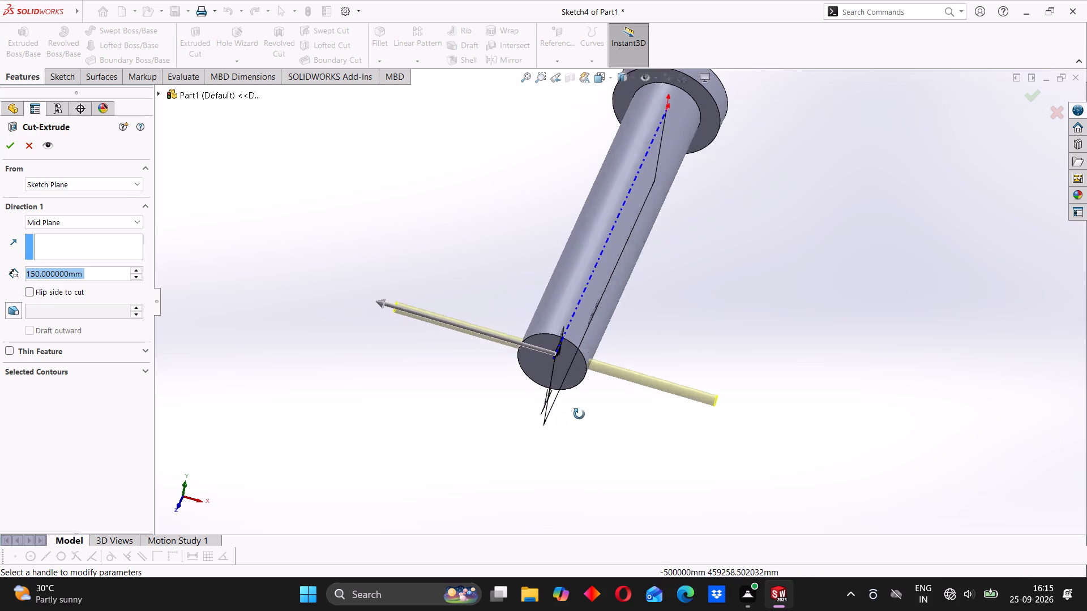
middle_drag(579, 414, 444, 403)
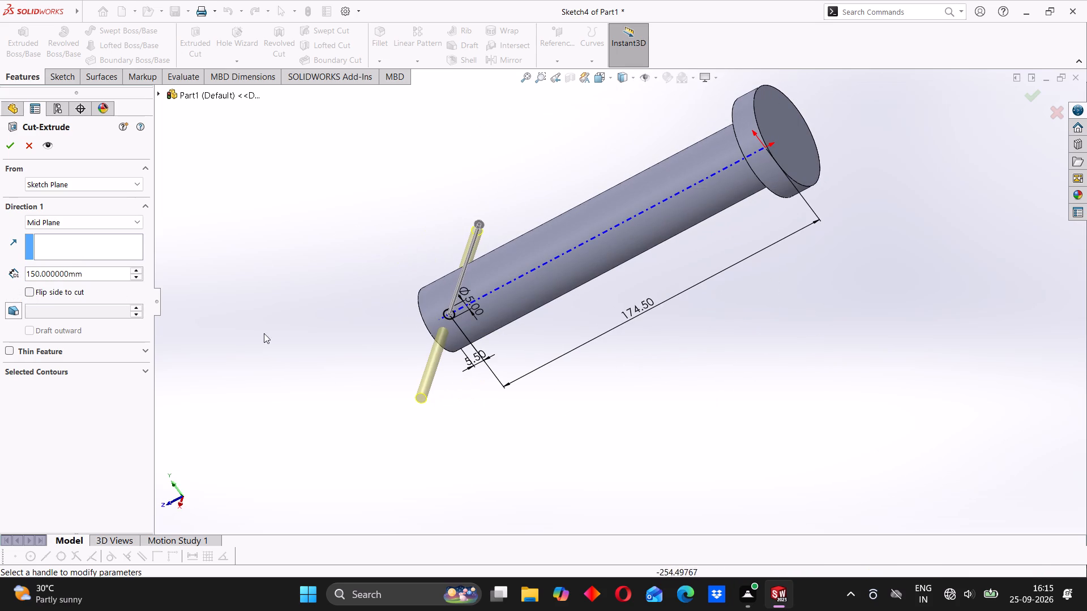
click(6, 148)
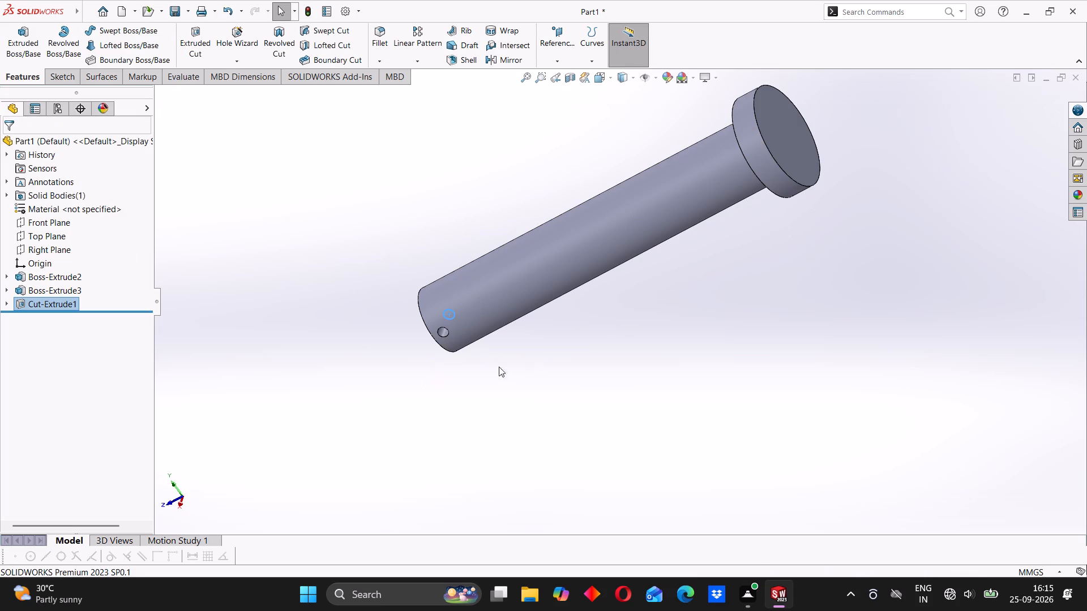
Examine the finished pin and its cross-hole near the free end from several angles.
middle_drag(503, 414, 569, 348)
click(515, 390)
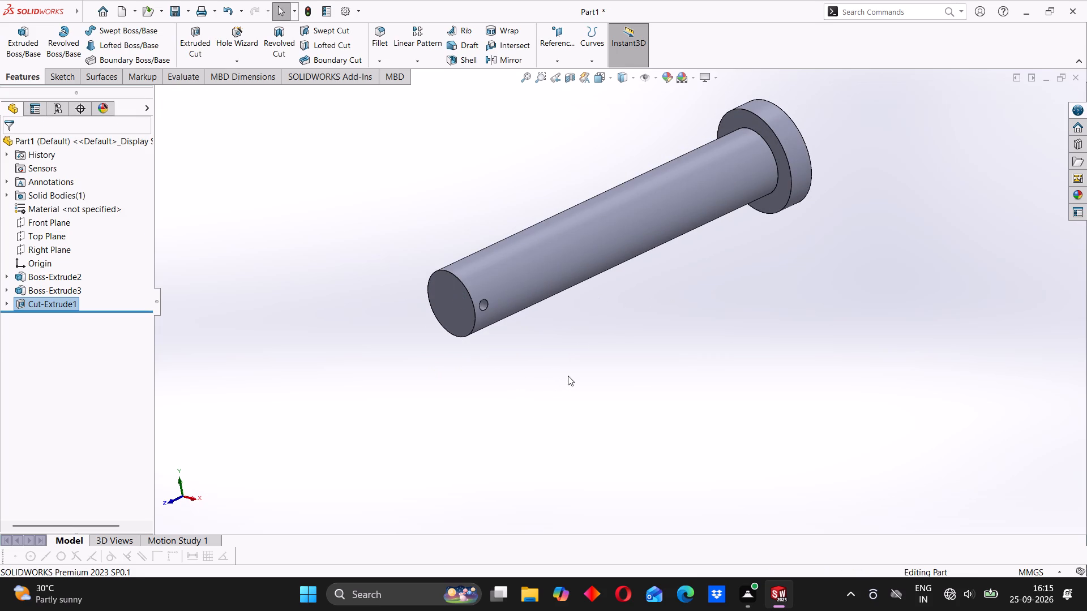
scroll(568, 373, up, 5)
middle_drag(589, 373, 492, 275)
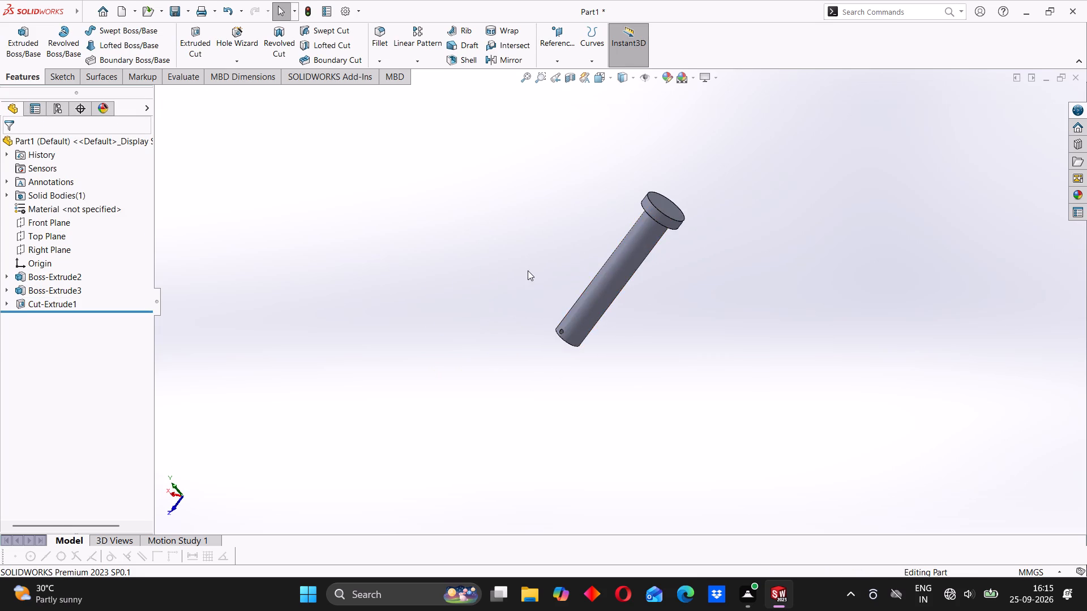
middle_drag(528, 271, 487, 201)
scroll(595, 296, up, 3)
middle_drag(654, 323, 581, 317)
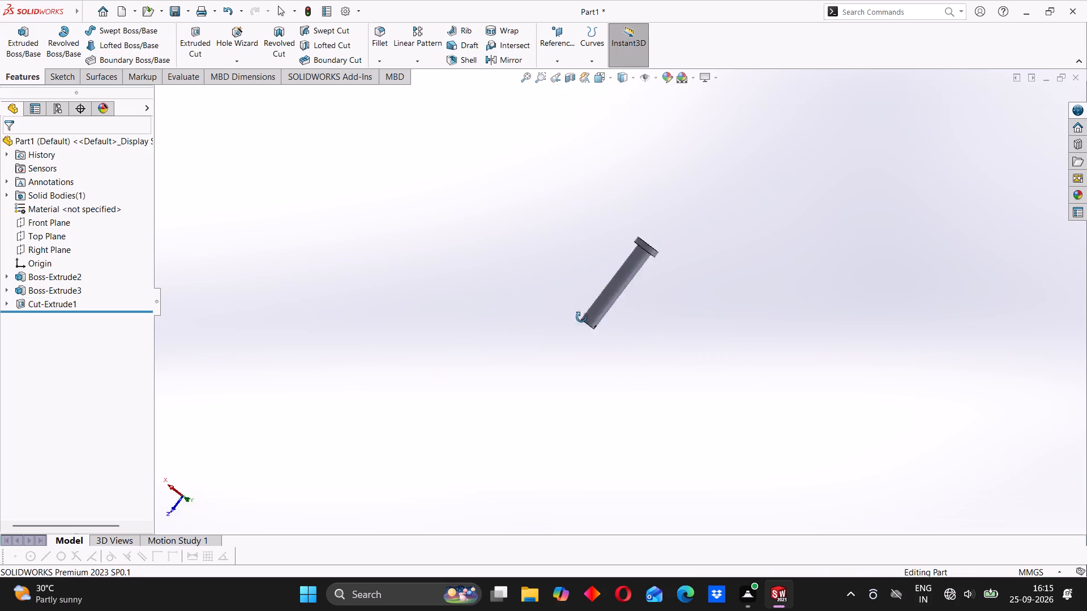
Save the pin as a new SOLIDWORKS part named part3 in the ASSEBLY 5 folder.
middle_drag(581, 317, 670, 290)
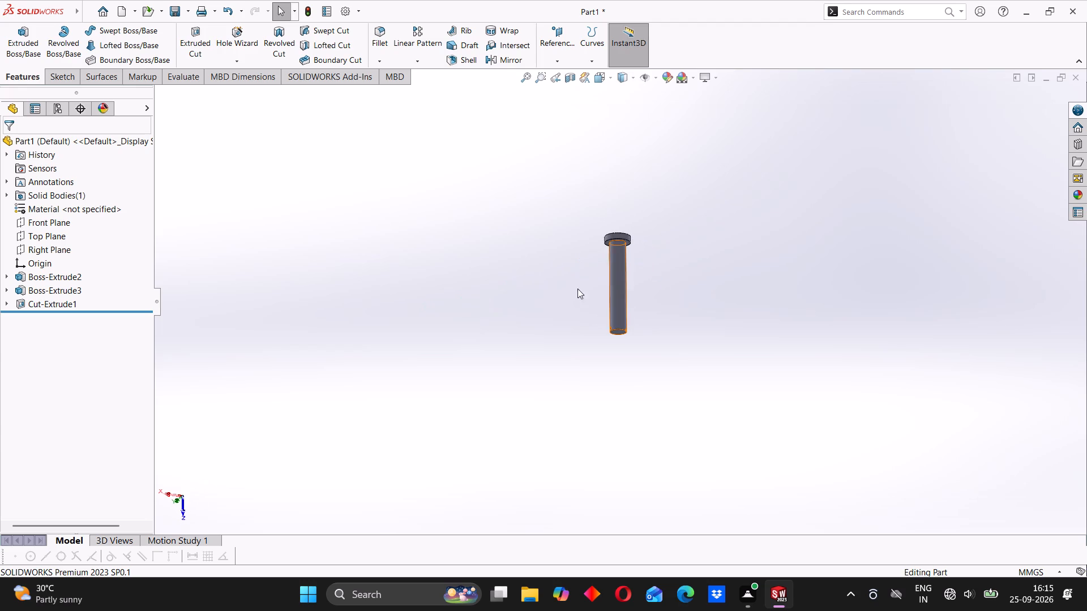
scroll(572, 277, down, 3)
scroll(630, 265, down, 3)
middle_drag(641, 294, 458, 308)
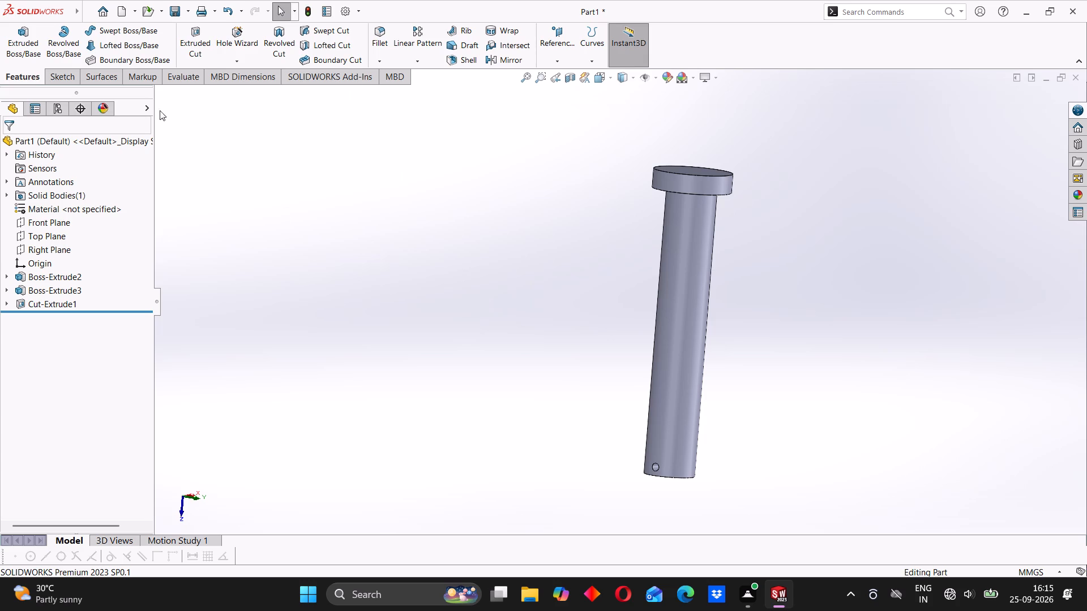
click(187, 10)
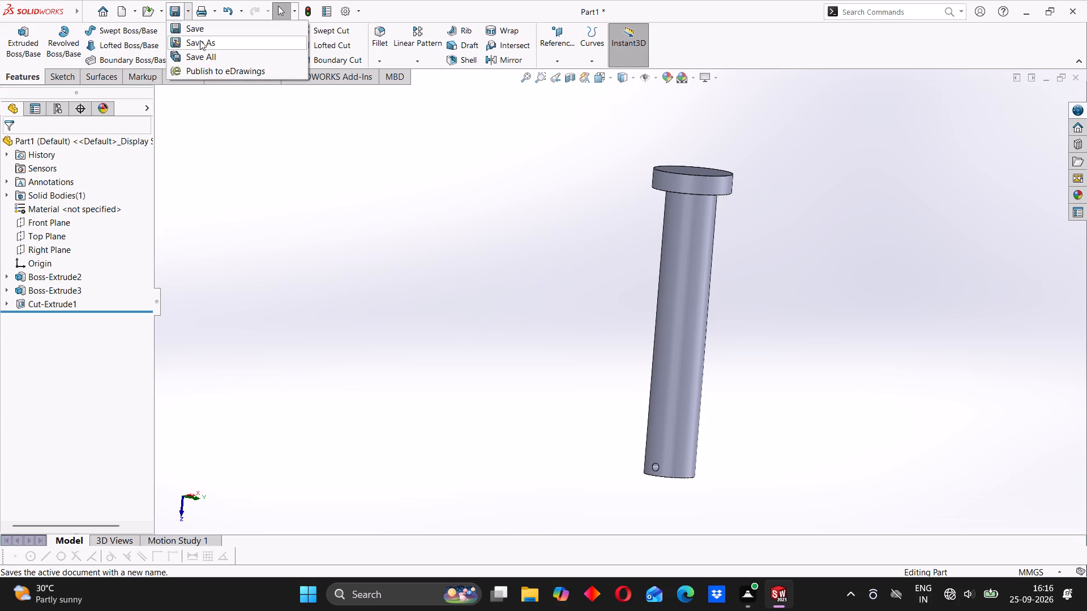
click(200, 40)
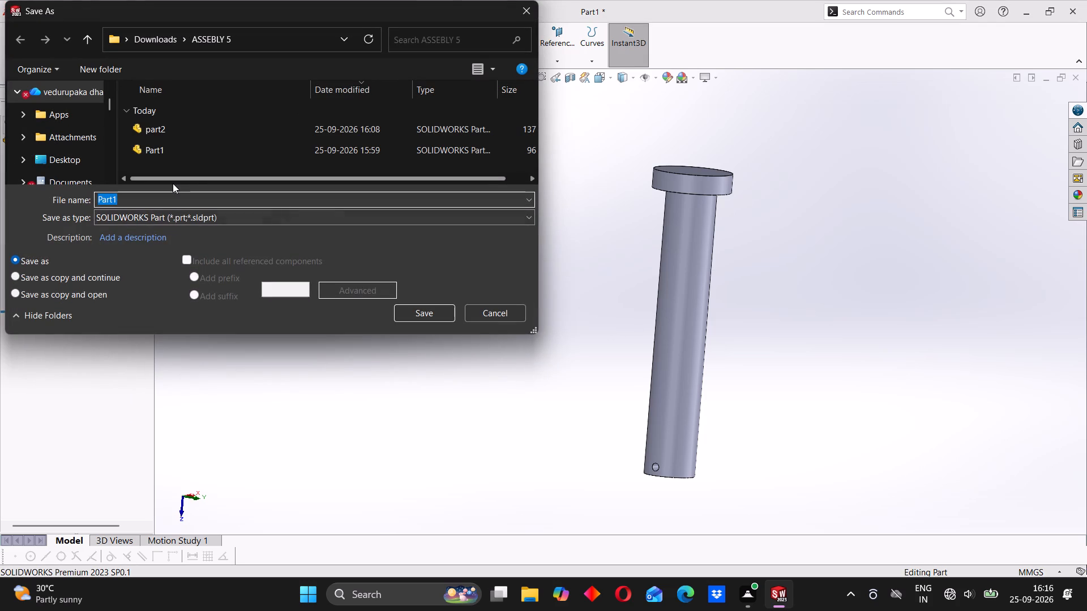
text(part)
key(3)
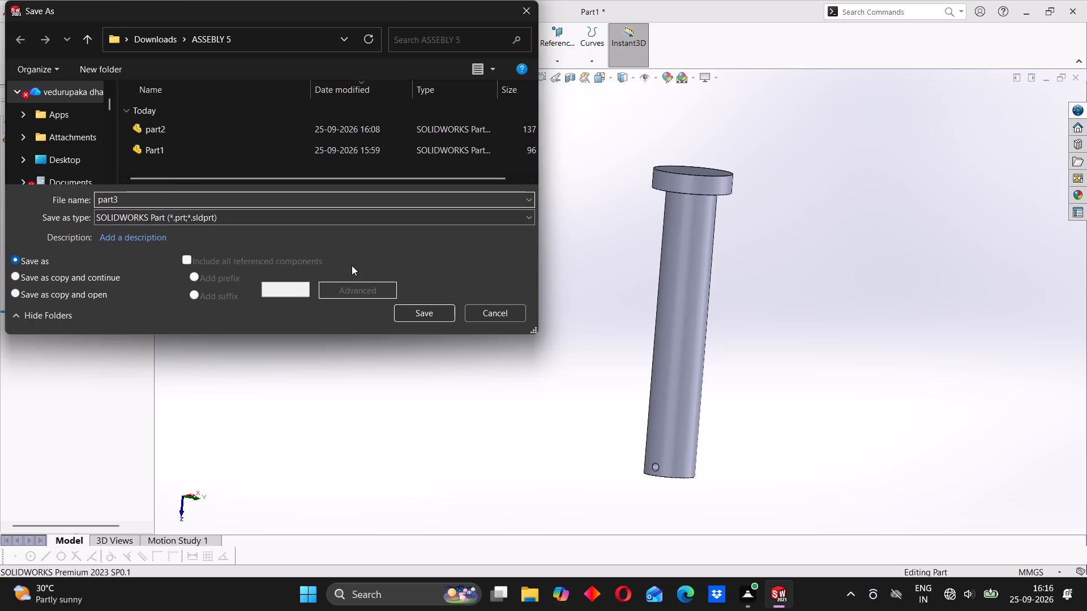
click(420, 312)
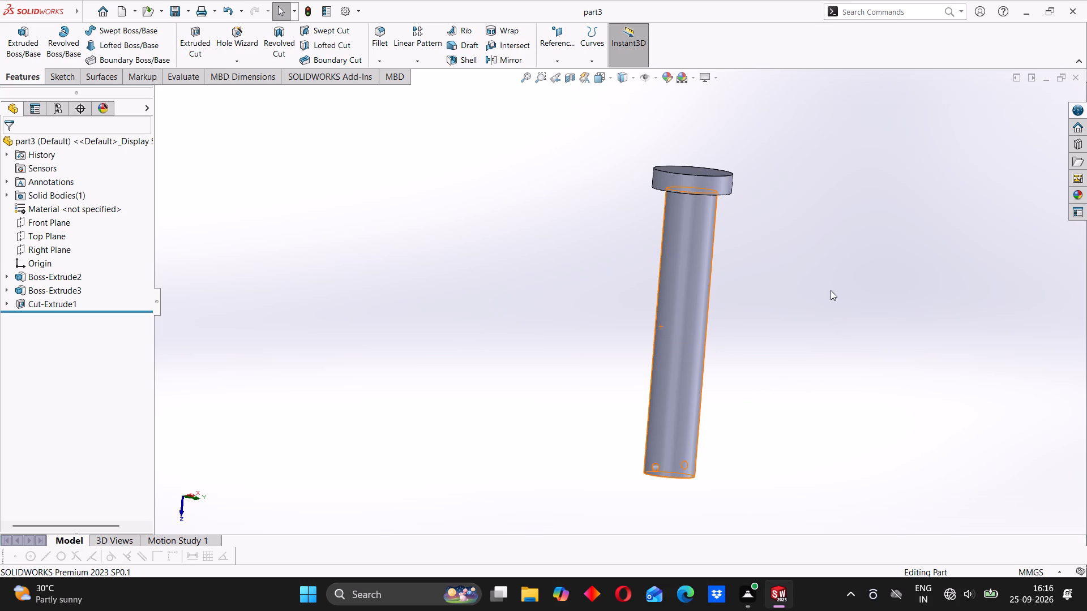
Examine the saved pin's head, shaft and cross-hole from several angles.
scroll(741, 317, down, 3)
scroll(668, 355, up, 4)
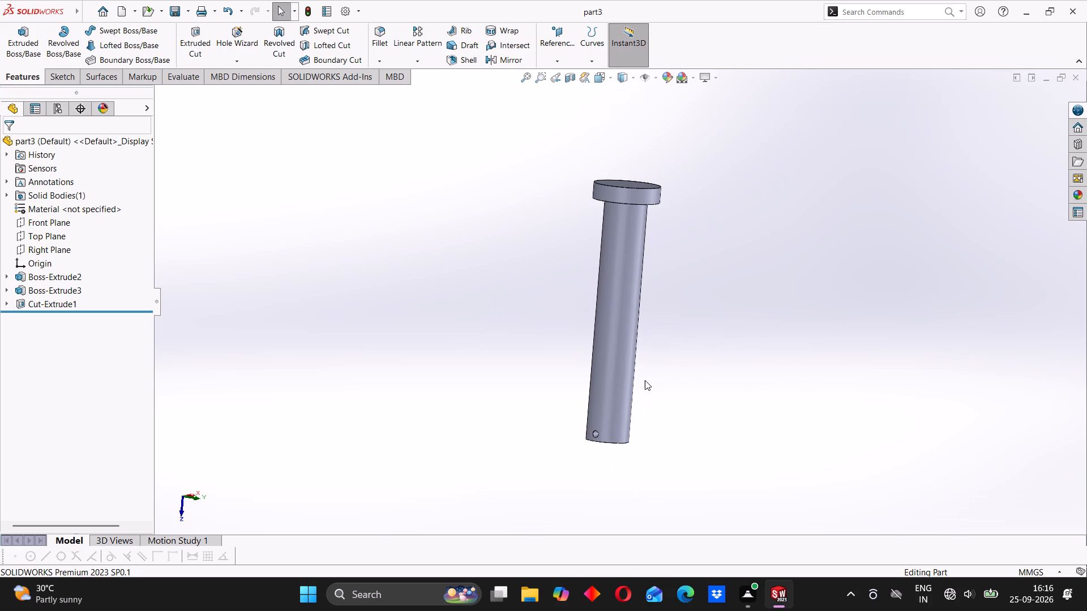
scroll(633, 380, down, 2)
scroll(627, 378, up, 1)
middle_drag(658, 361, 490, 386)
scroll(658, 361, up, 1)
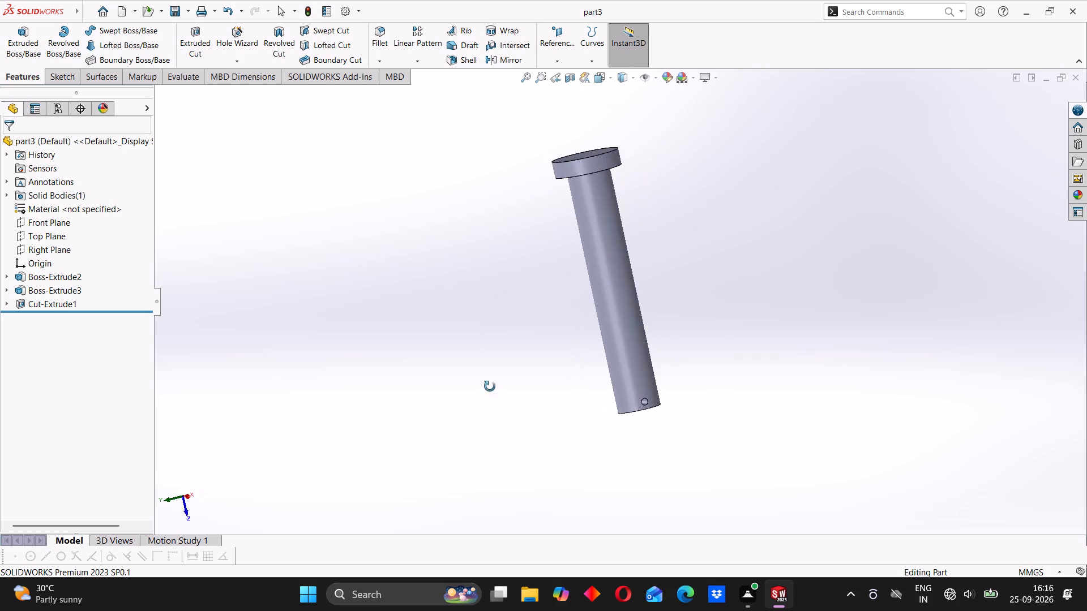
middle_drag(490, 386, 647, 286)
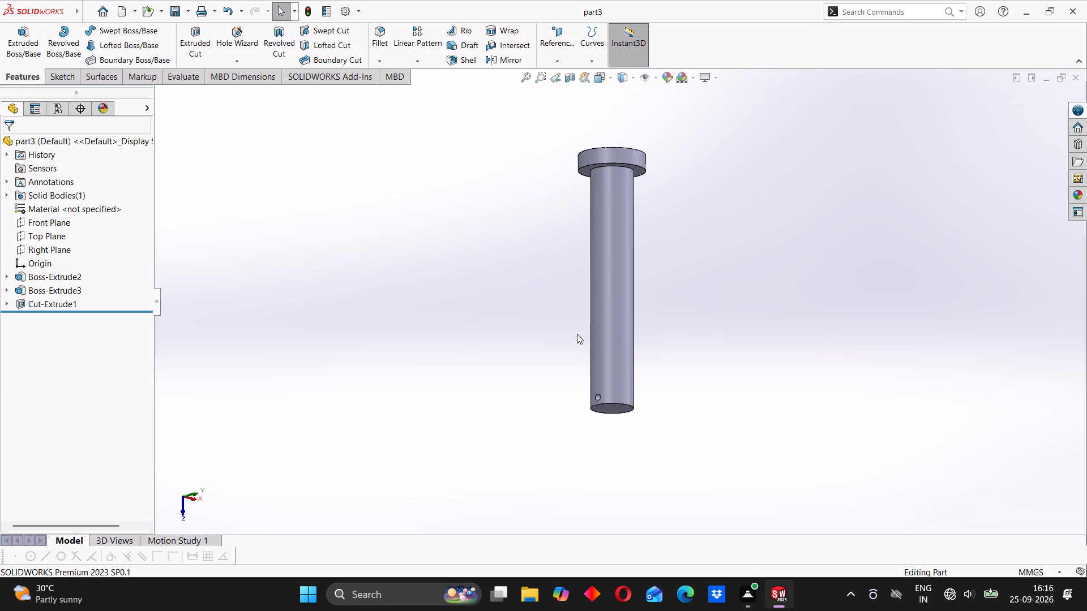
scroll(597, 294, down, 2)
scroll(597, 295, up, 2)
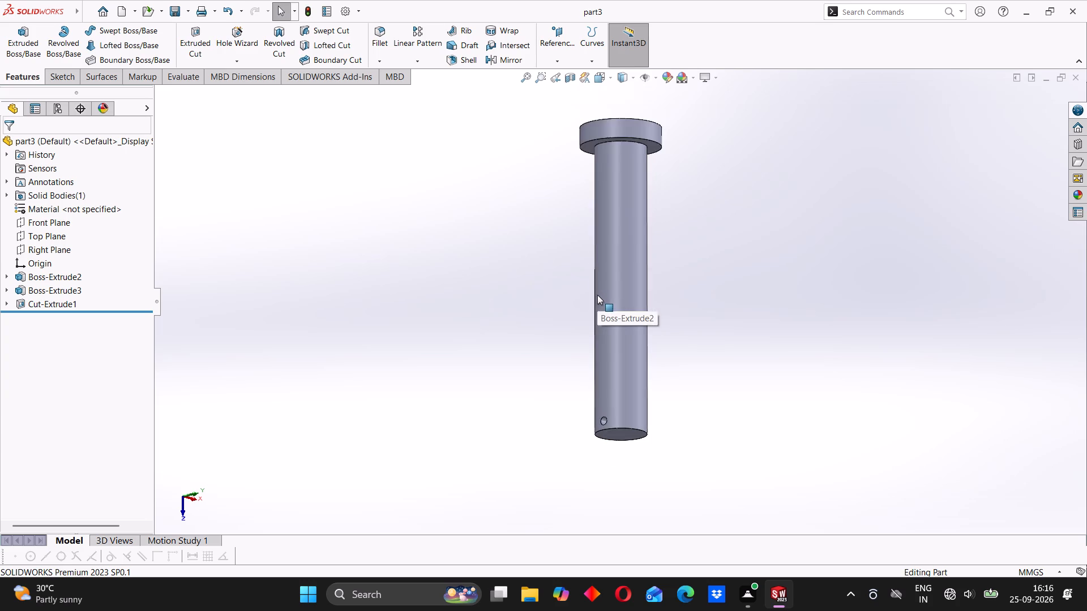
click(546, 330)
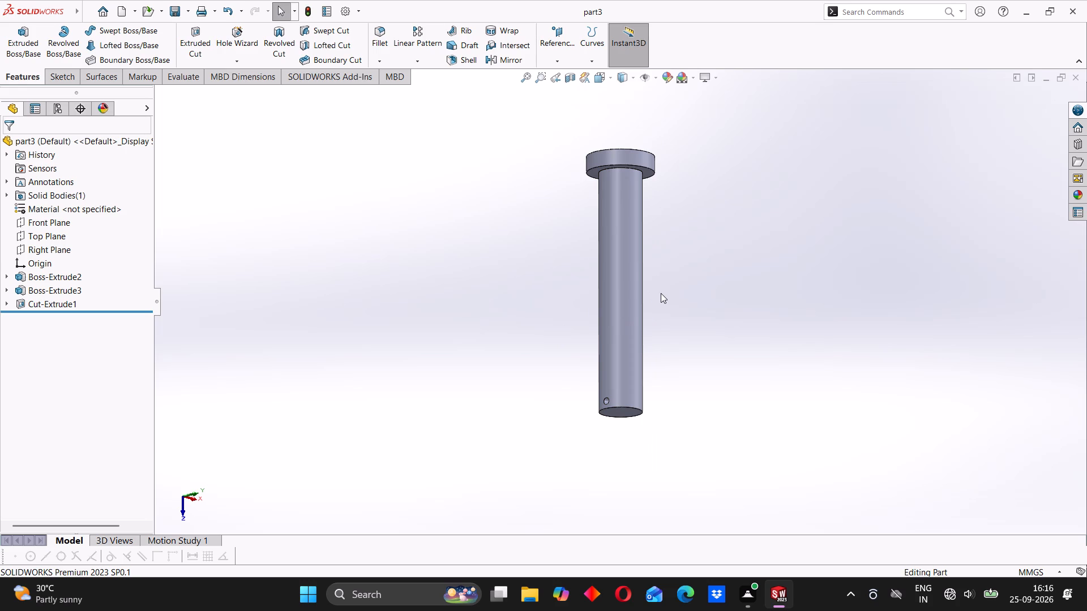
scroll(643, 294, up, 4)
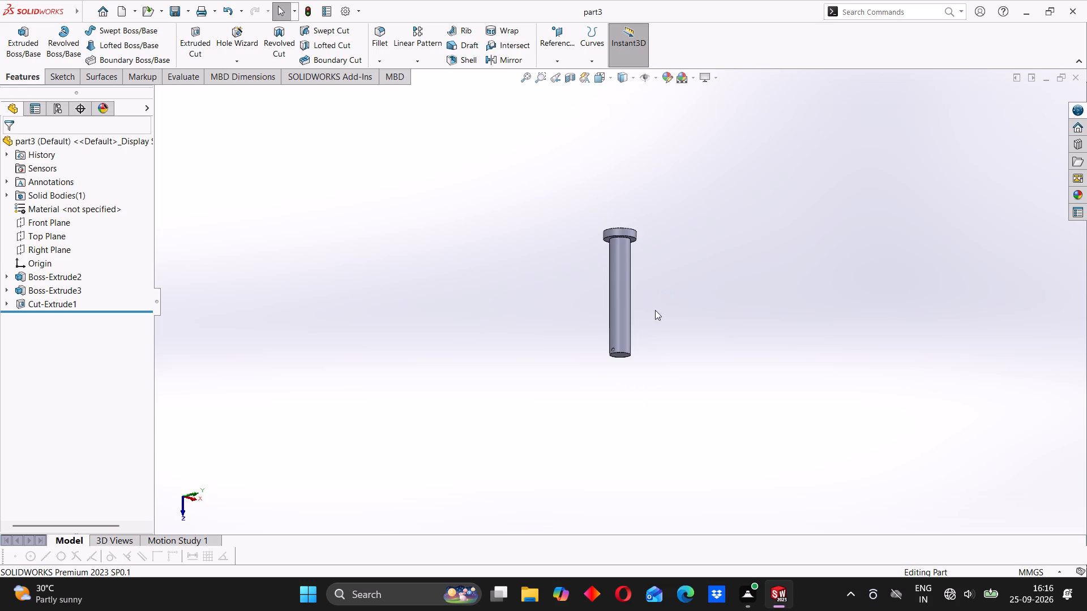
middle_drag(664, 314, 574, 311)
scroll(596, 281, up, 2)
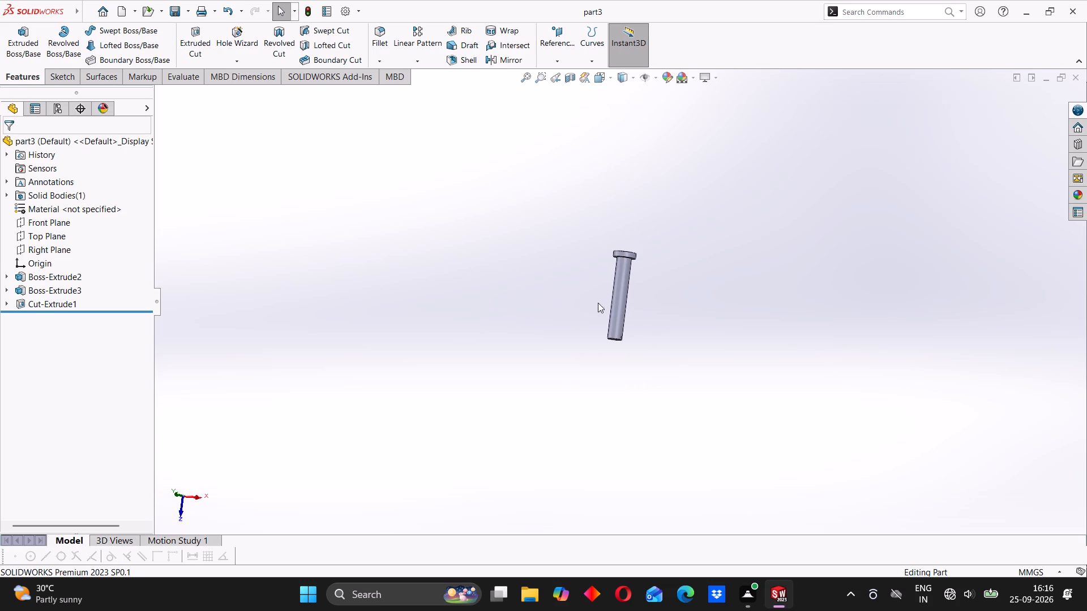
middle_drag(598, 304, 661, 356)
scroll(581, 228, down, 3)
scroll(679, 364, up, 2)
middle_drag(674, 363, 660, 358)
scroll(658, 358, up, 1)
middle_drag(660, 358, 576, 332)
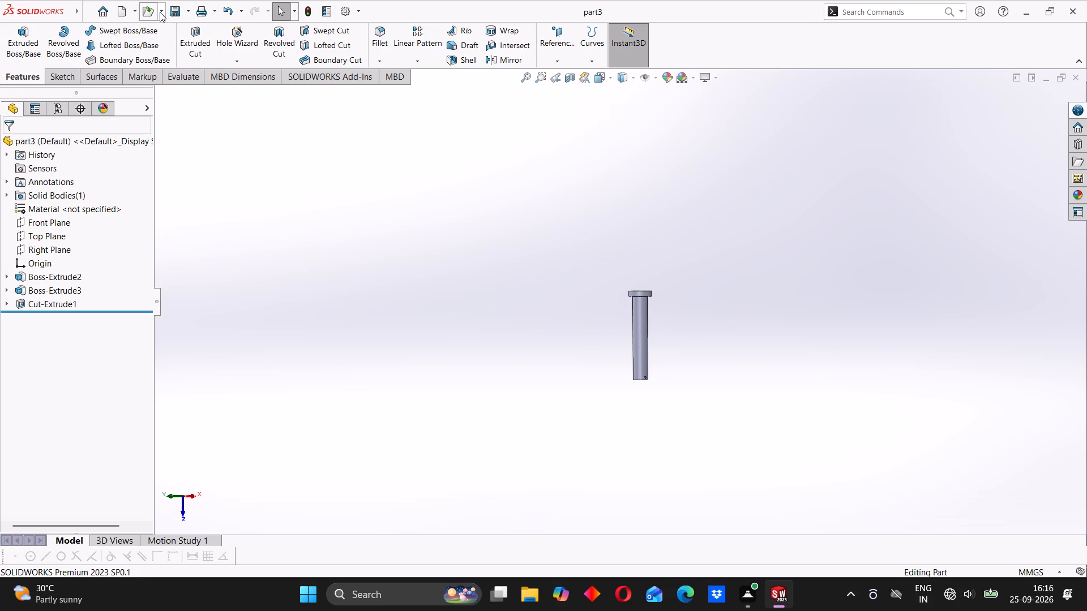
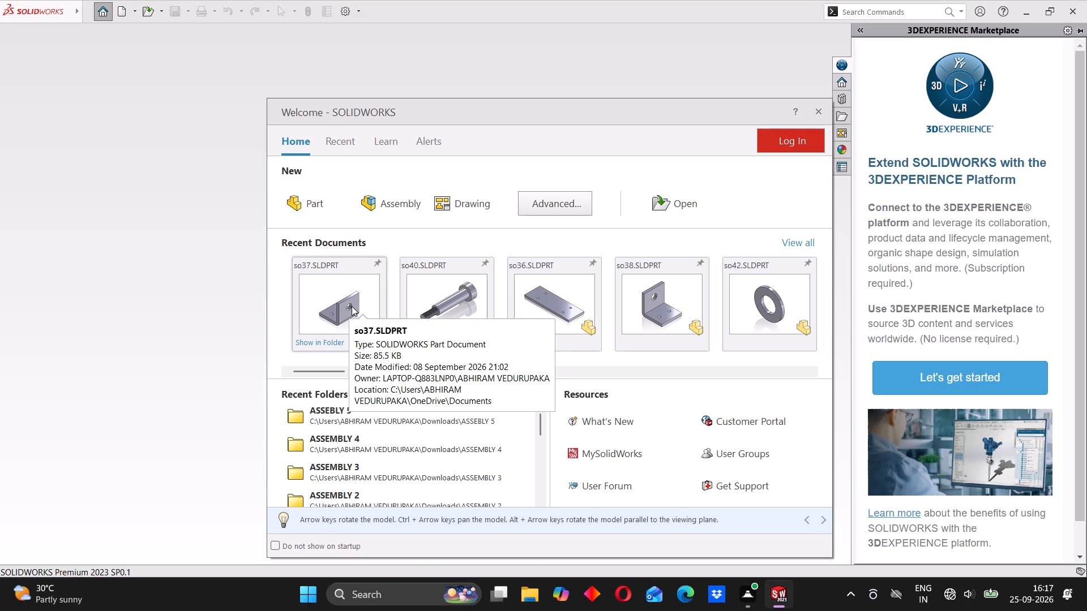
In a new part, sketch a circle centred on the origin of the Front Plane and set its diameter to 32 mm.
click(305, 207)
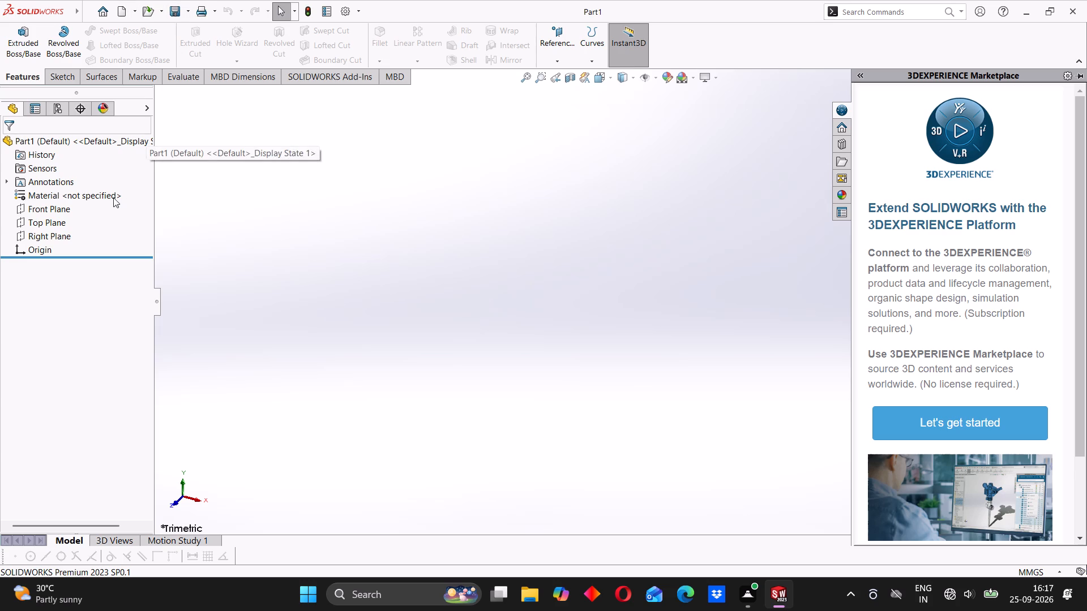
click(49, 212)
click(64, 198)
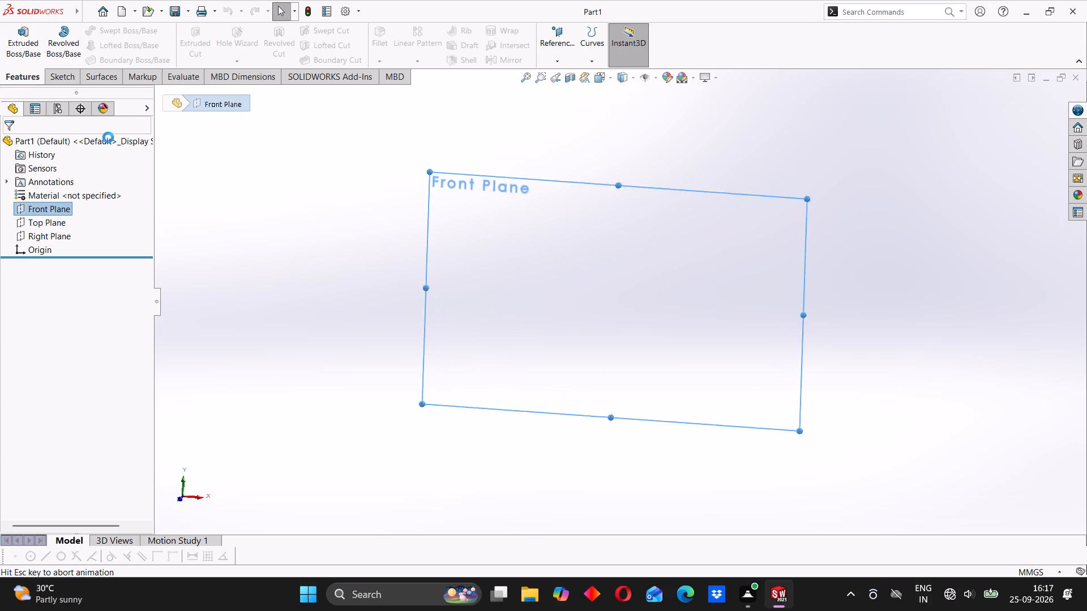
click(129, 32)
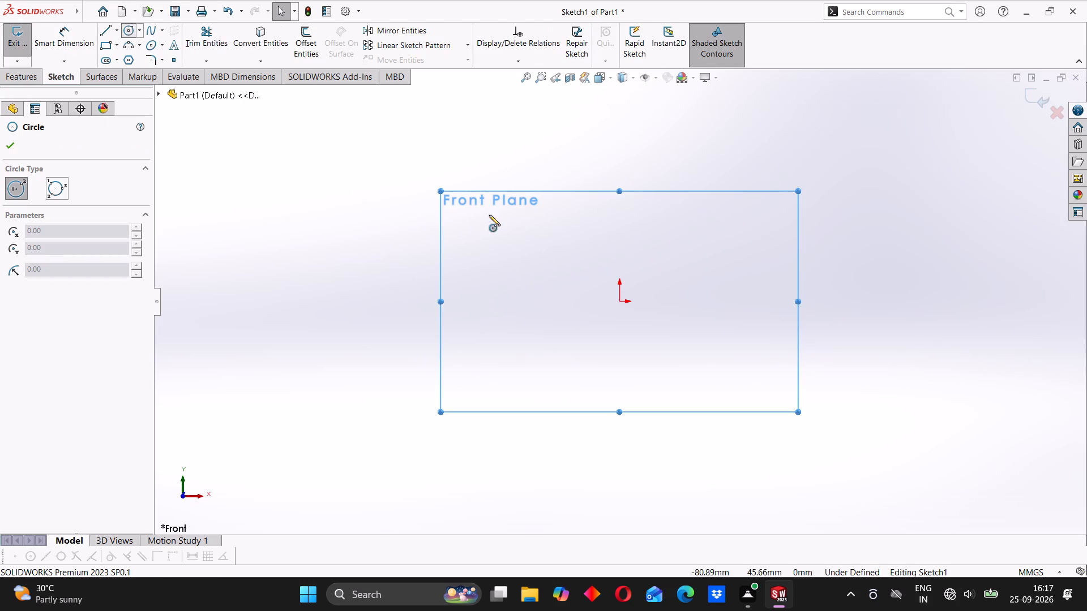
click(618, 302)
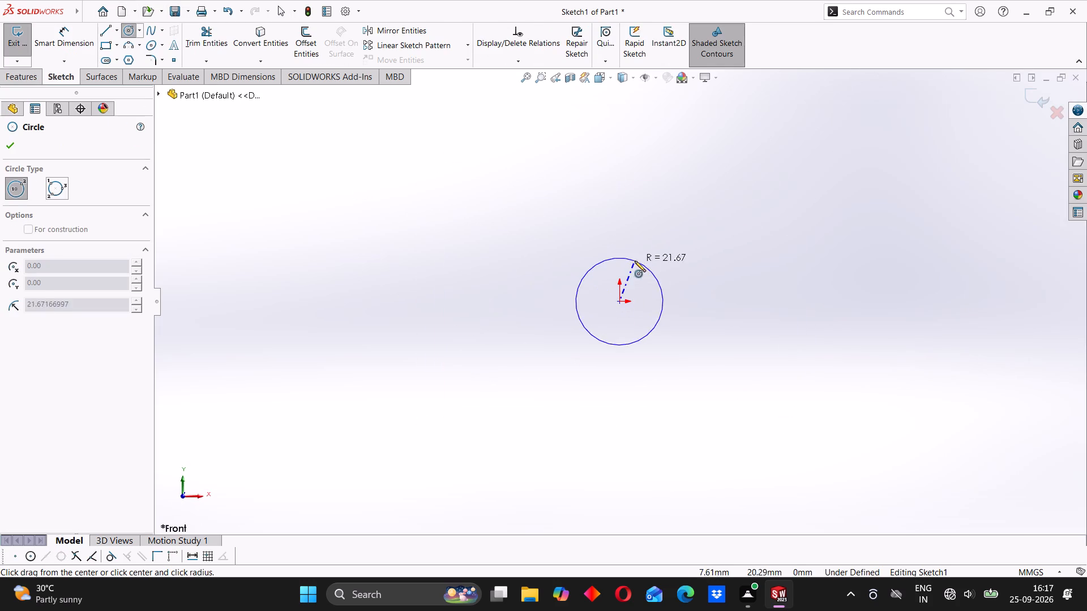
click(635, 261)
click(69, 27)
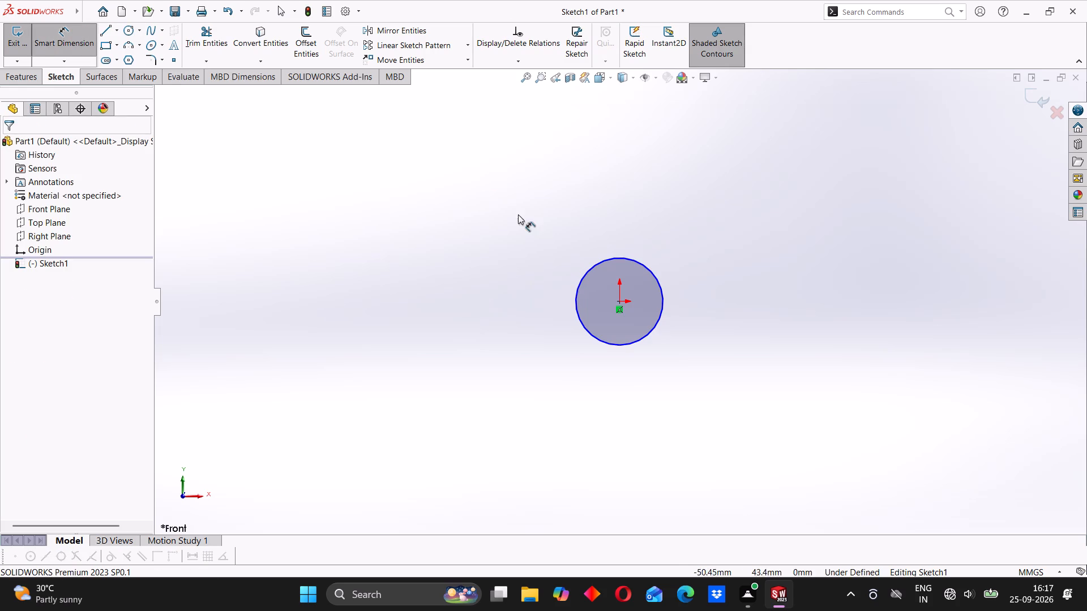
click(583, 277)
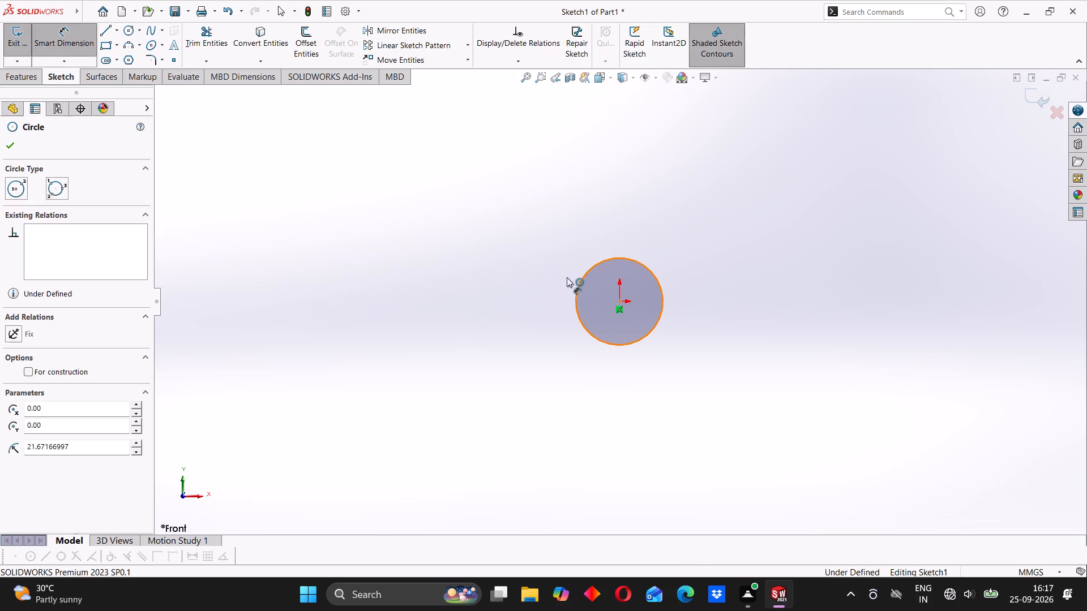
click(526, 285)
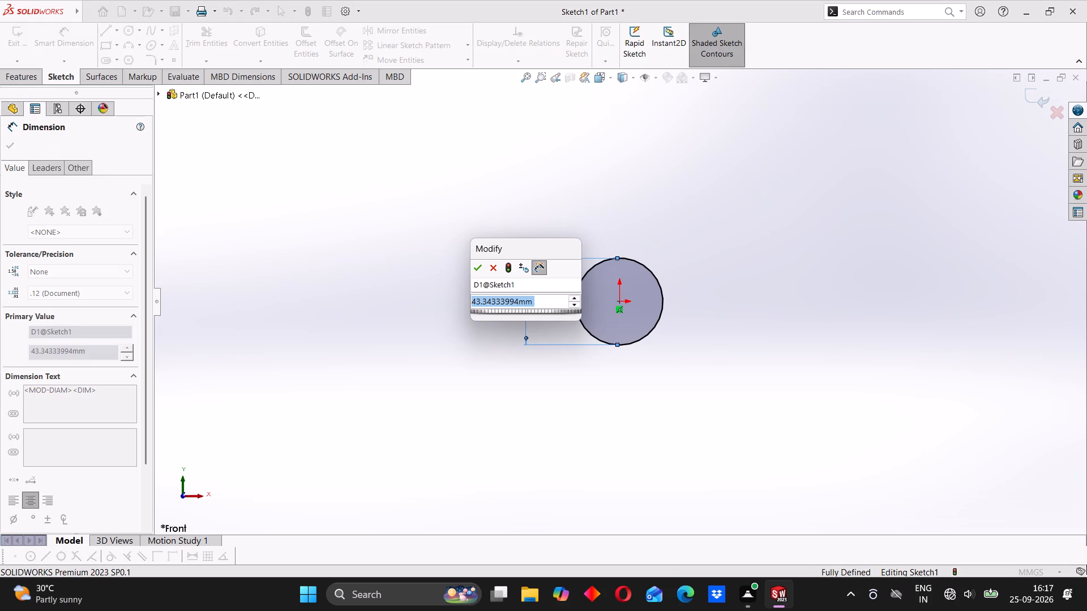
text(32)
key(Return)
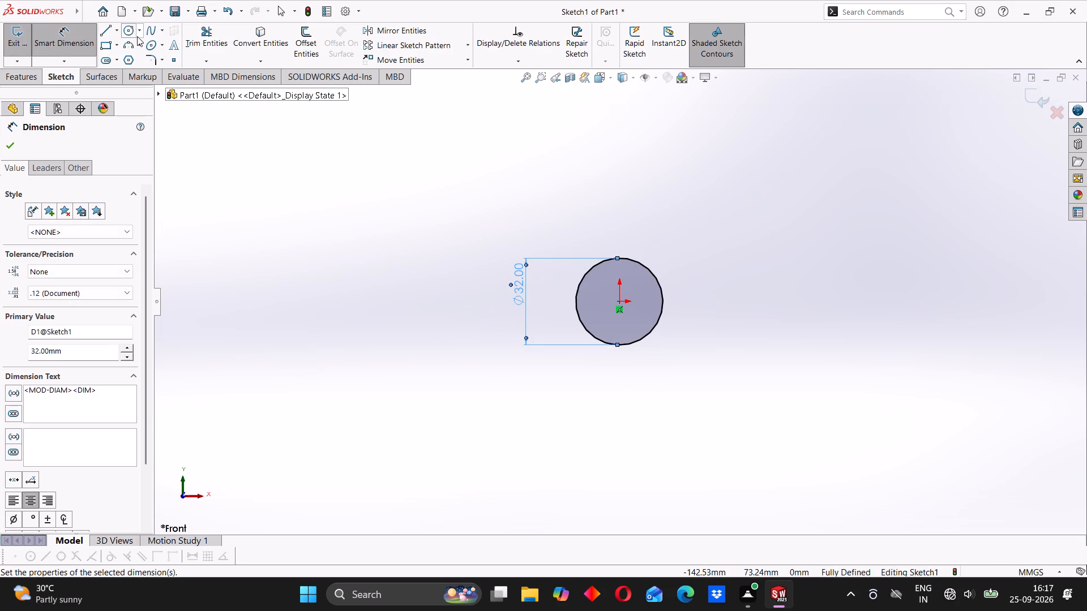
Add a concentric outer circle centred on the origin and set its diameter to 50 mm.
click(130, 33)
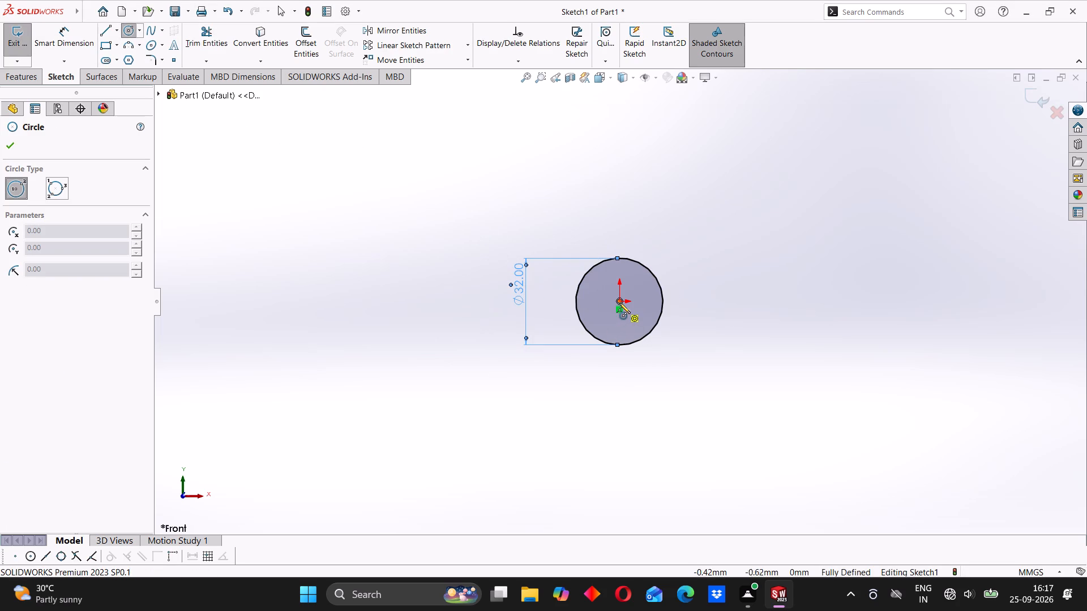
click(619, 303)
click(641, 234)
click(80, 49)
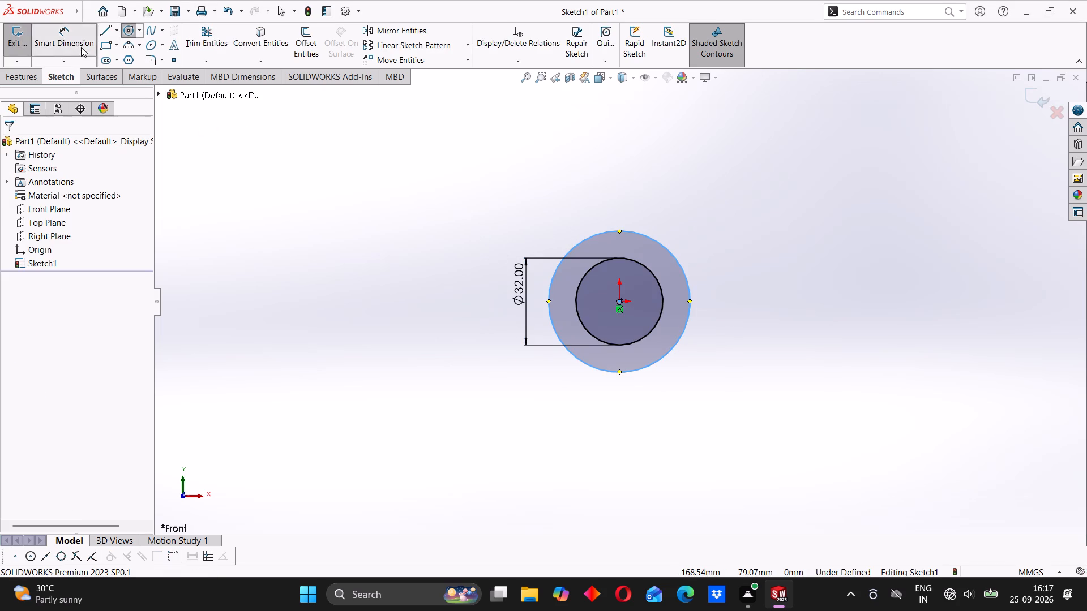
click(570, 252)
click(541, 231)
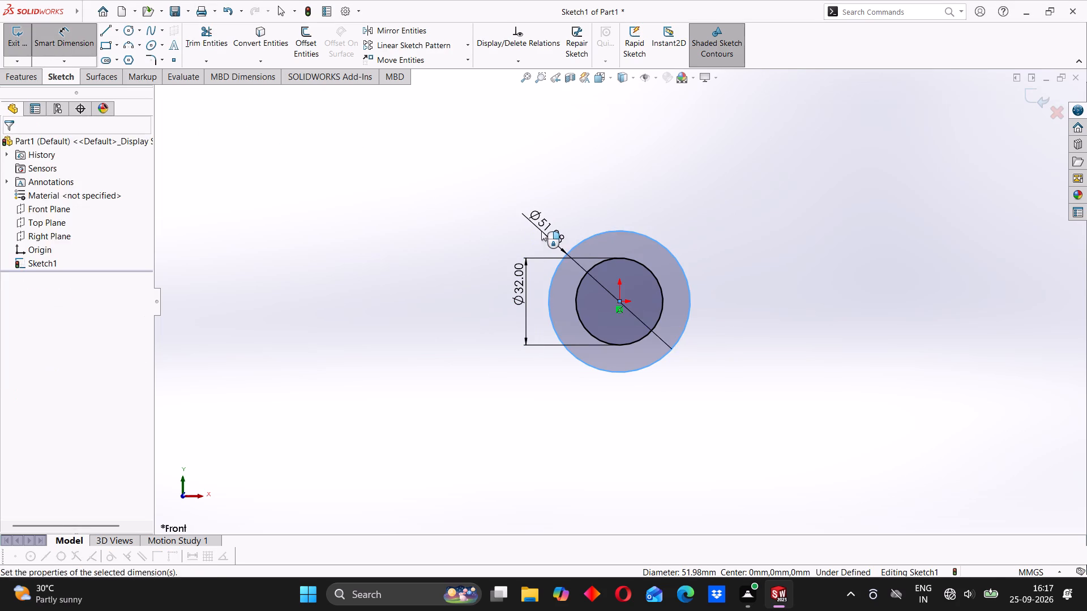
text(50)
key(Return)
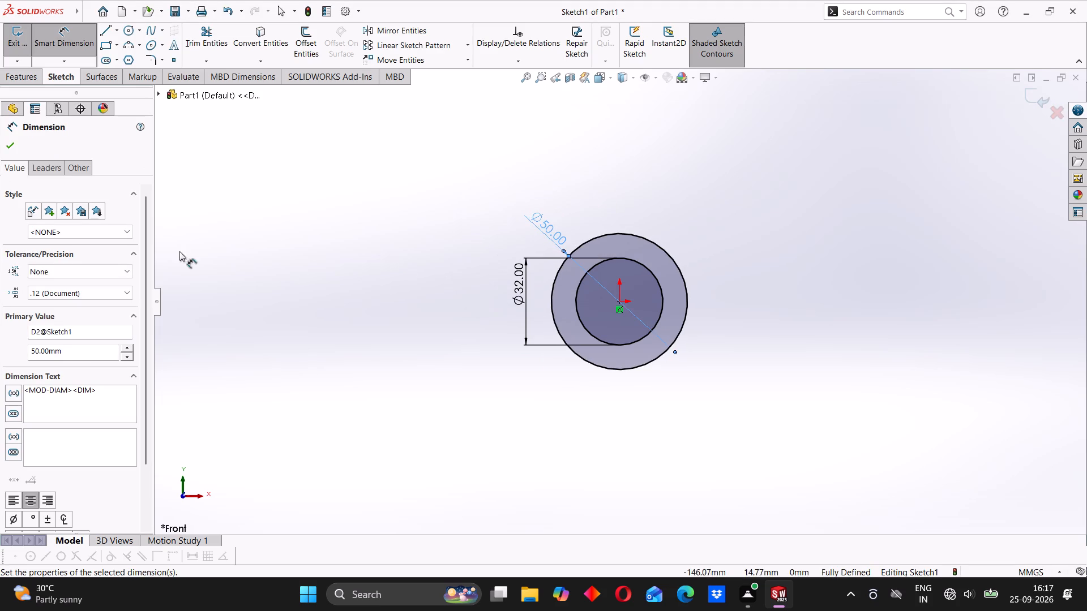
click(15, 147)
Extrude the ring between the two circles as a Blind boss 12 mm deep.
click(25, 83)
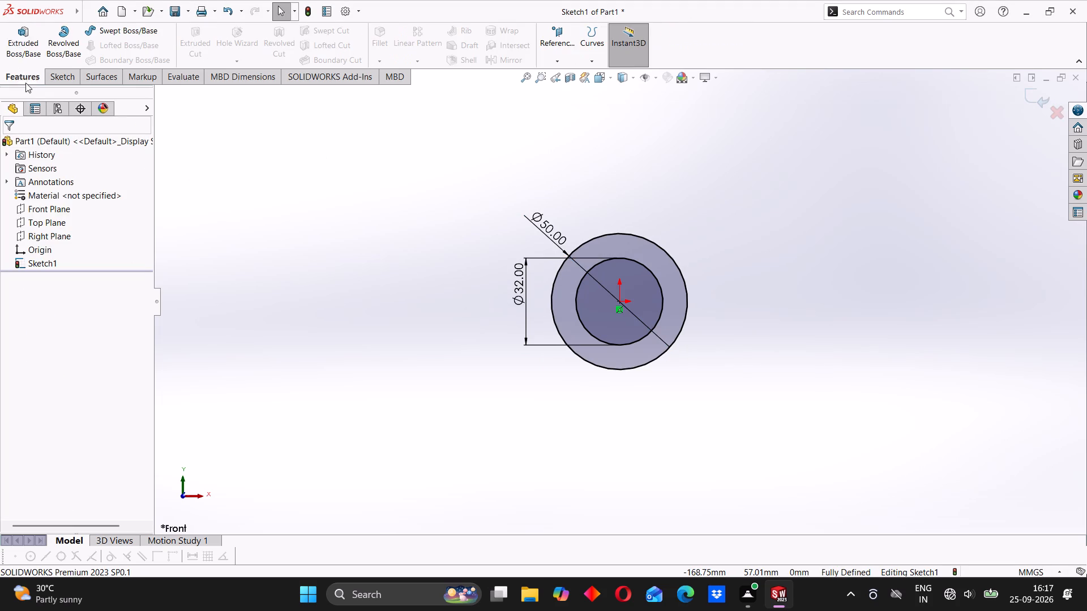
click(19, 53)
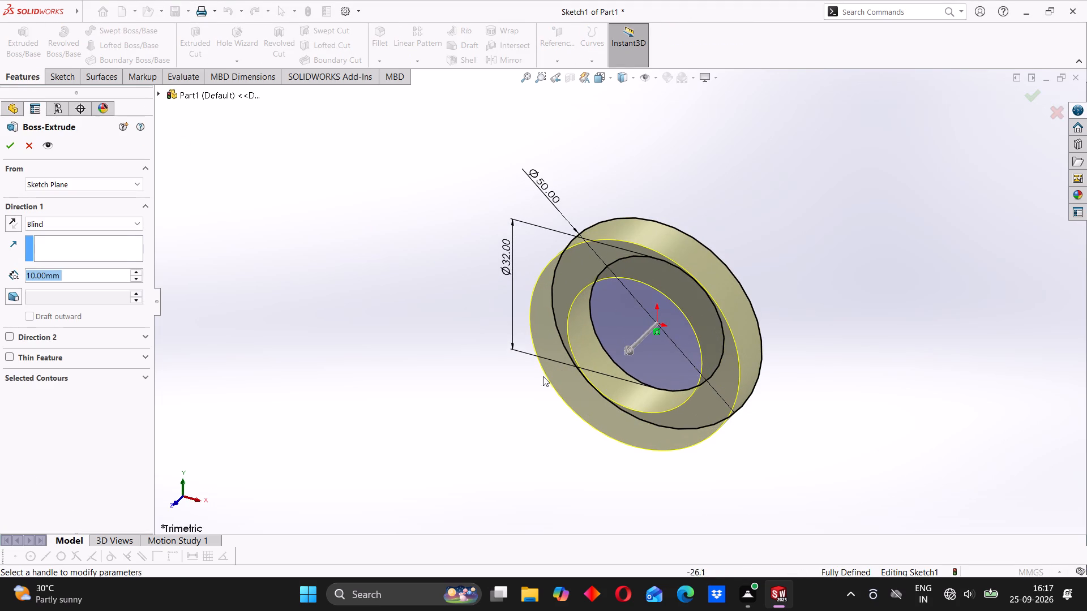
key(1)
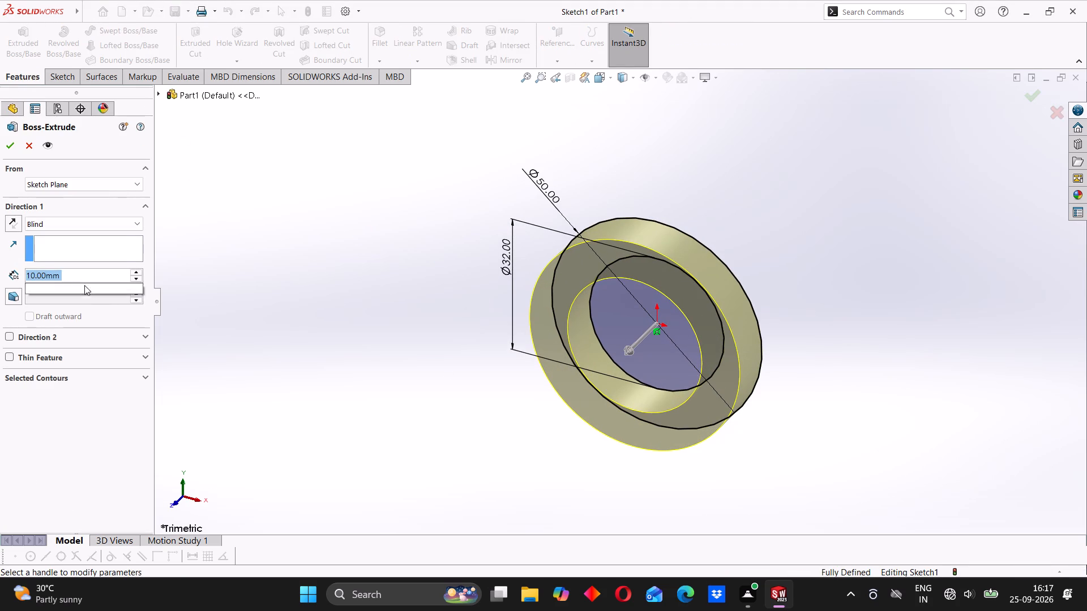
key(2)
key(Return)
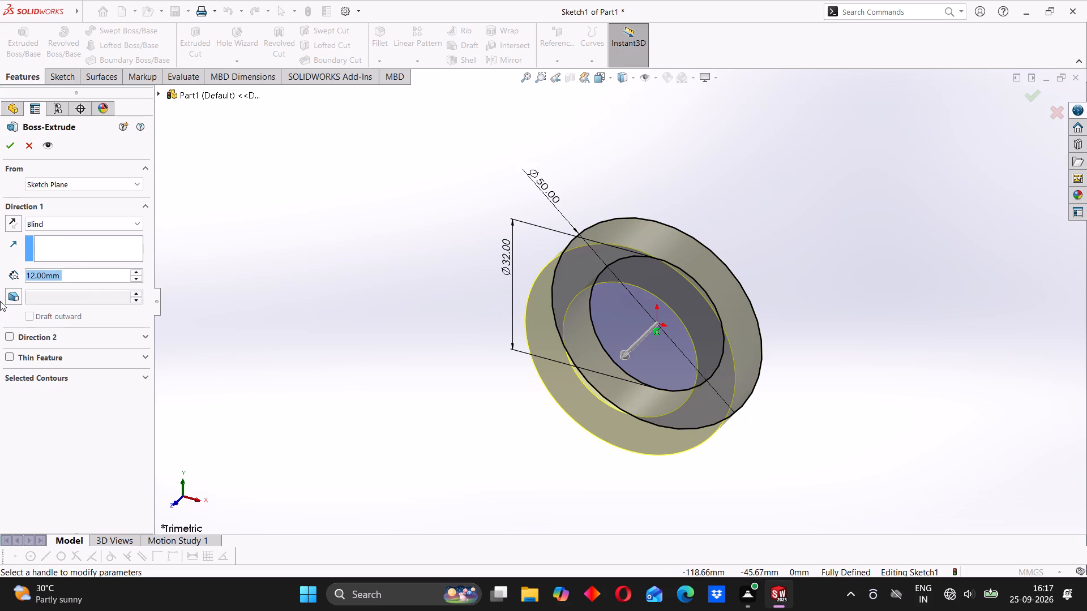
click(6, 148)
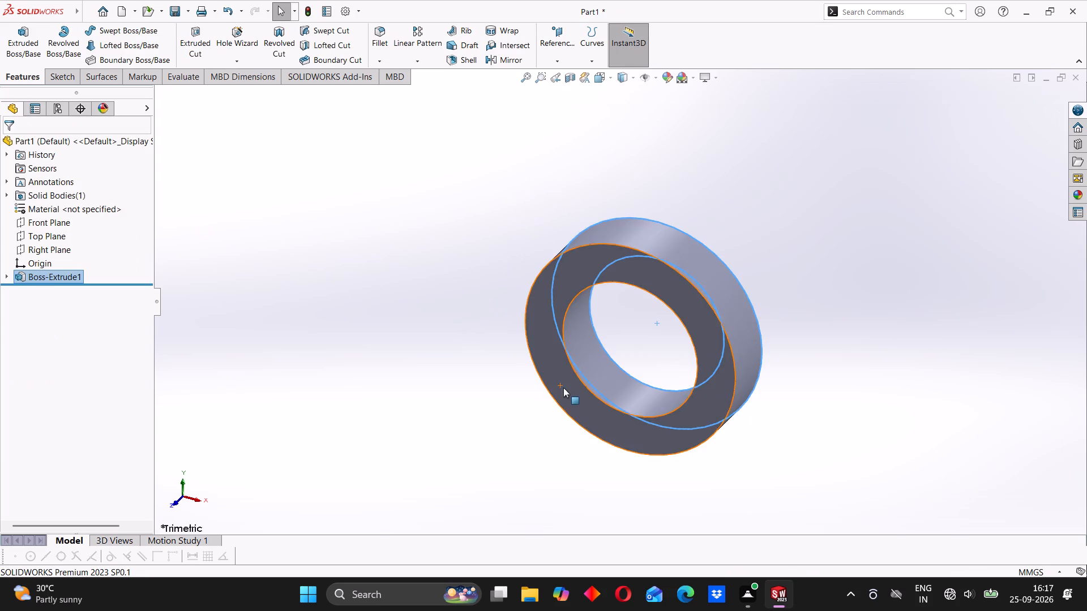
On the Top Plane, sketch a circle midway across the ring's thickness in line with the origin, with a 5 mm diameter.
scroll(563, 388, up, 2)
middle_drag(547, 393, 538, 441)
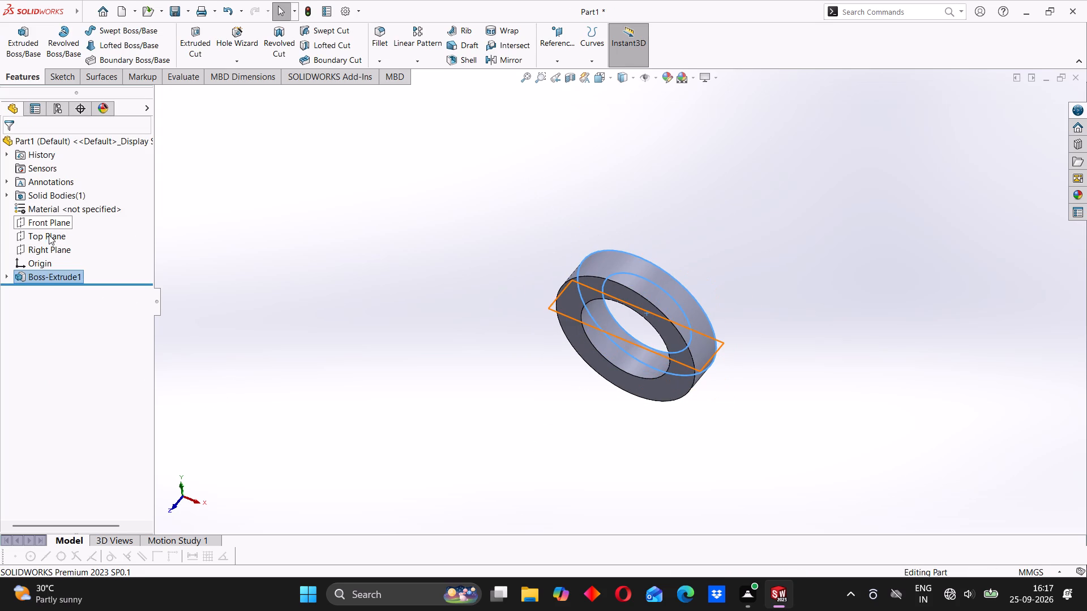
click(49, 237)
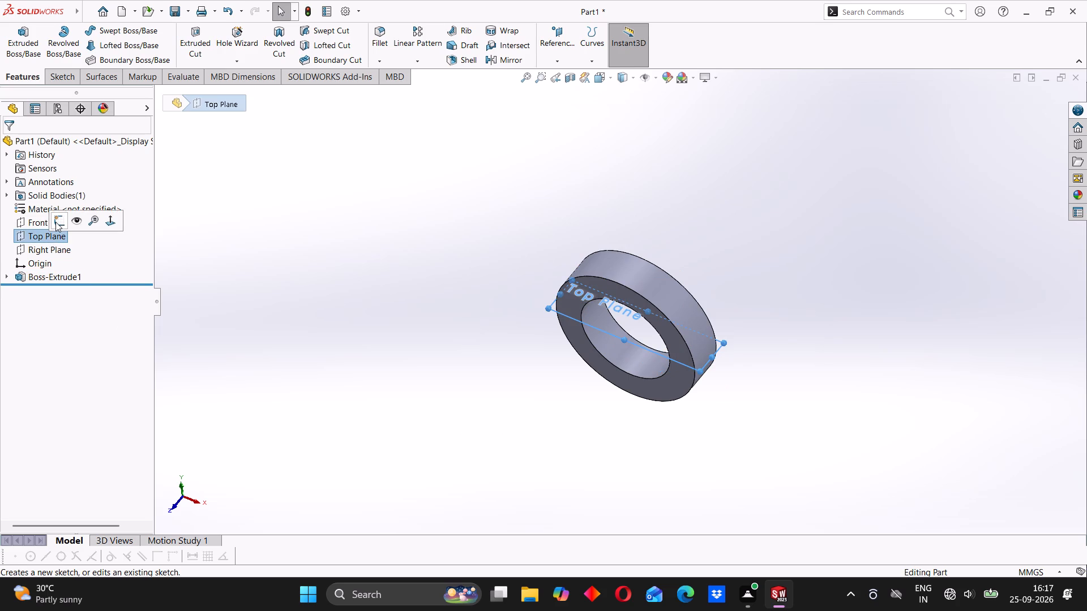
click(55, 222)
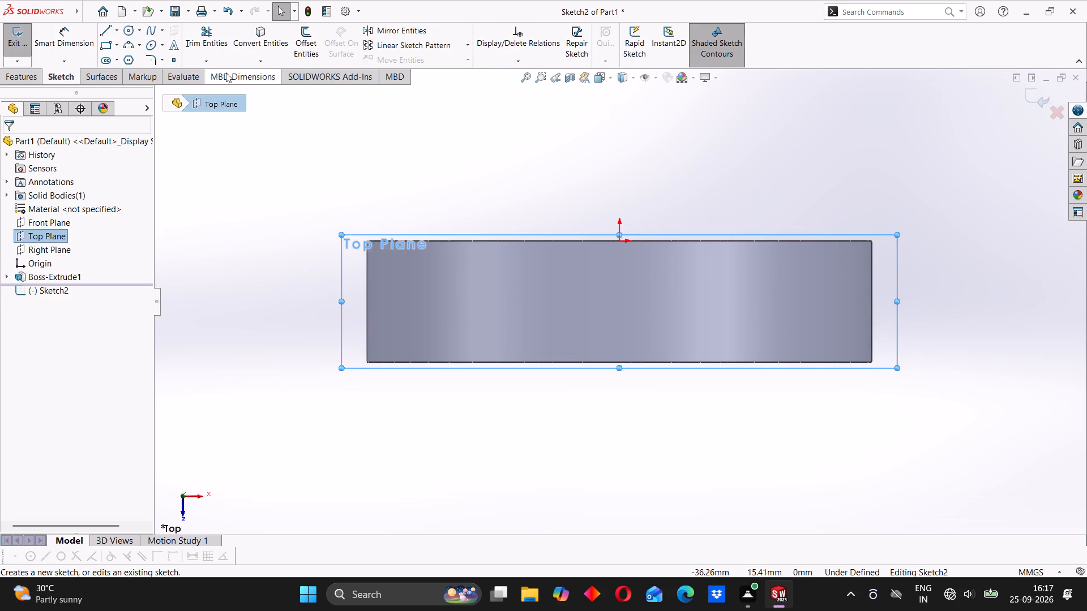
click(126, 29)
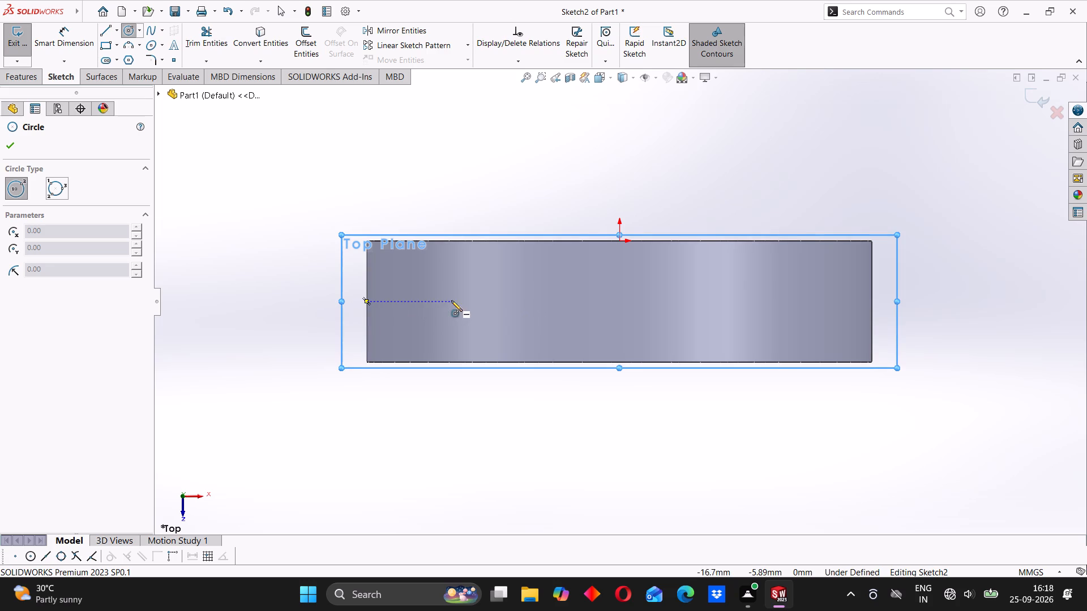
click(619, 302)
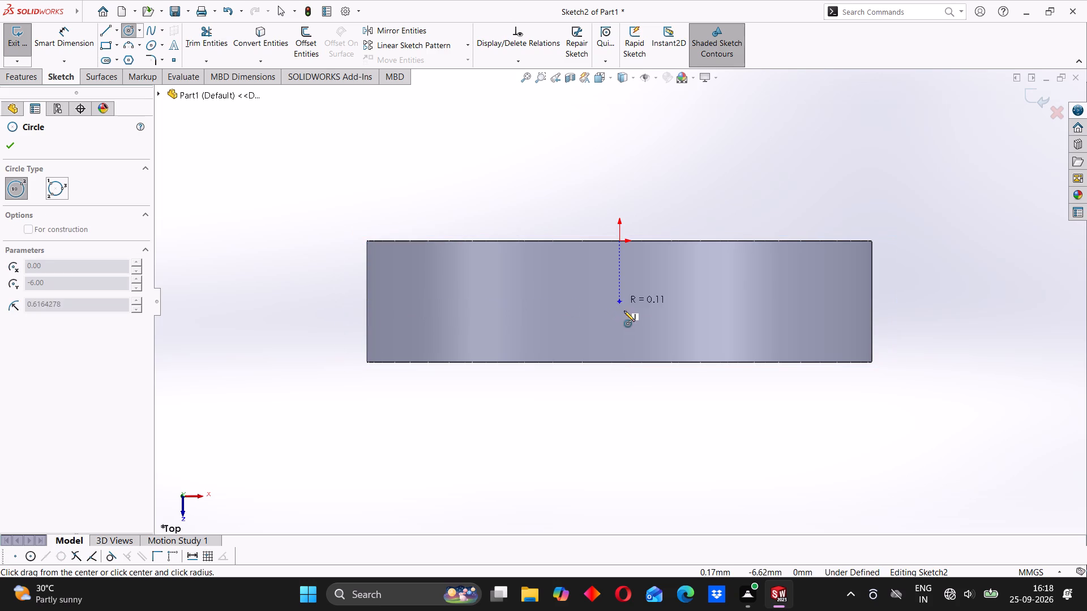
click(640, 321)
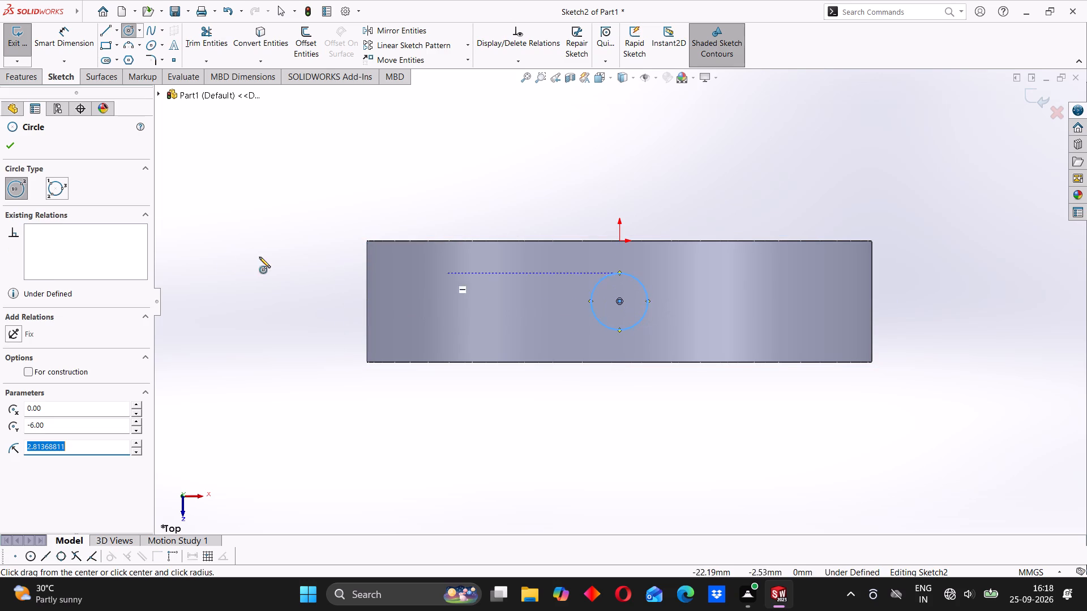
click(66, 42)
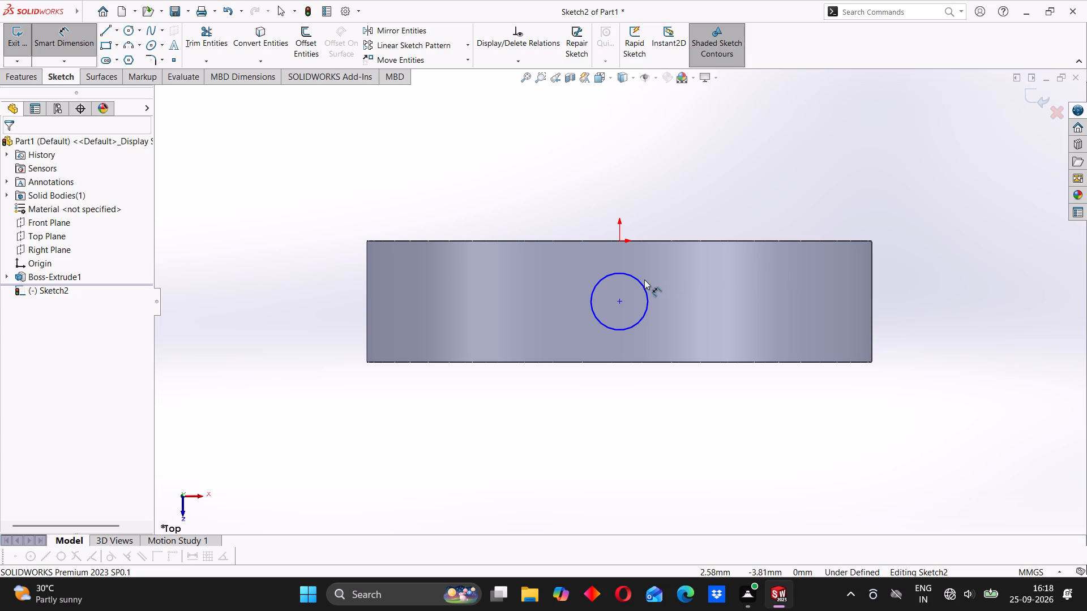
click(641, 283)
click(703, 292)
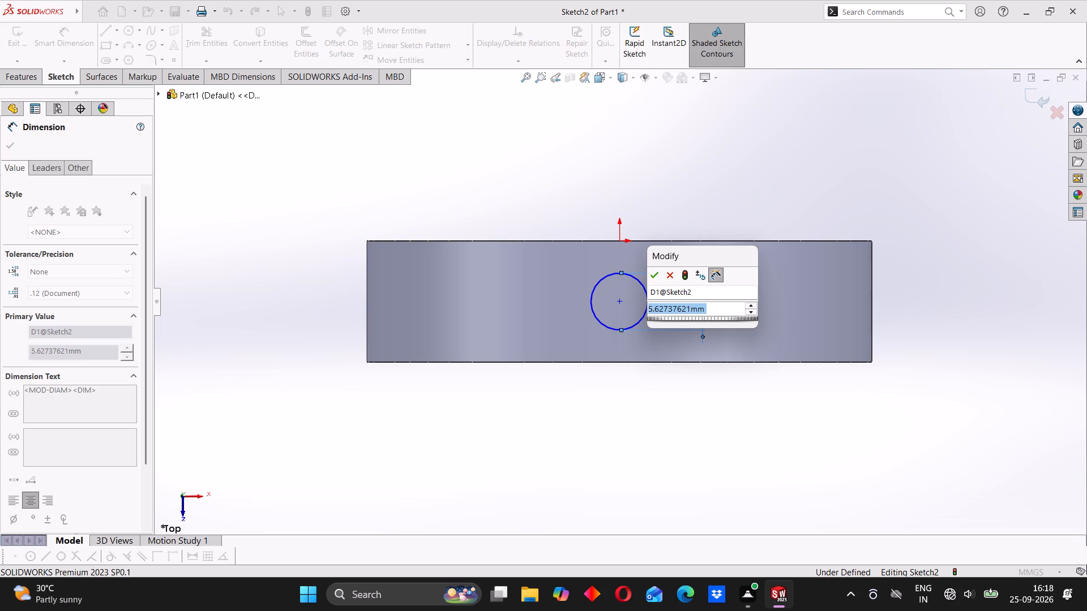
key(5)
key(Return)
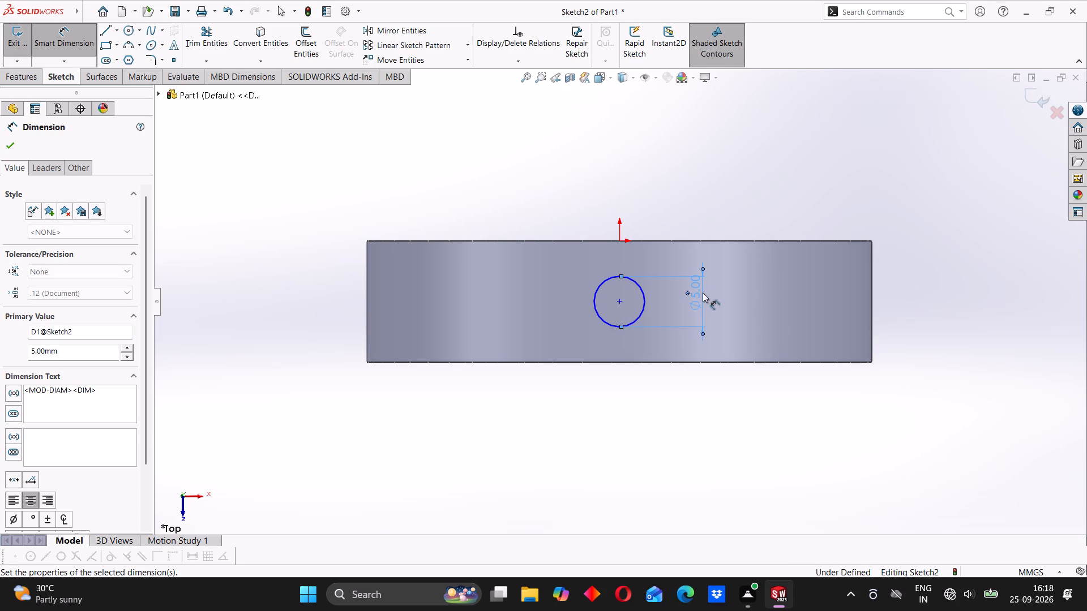
Dimension the small circle's centre 6 mm from the ring's face edge at the origin.
scroll(649, 316, up, 3)
scroll(637, 307, down, 2)
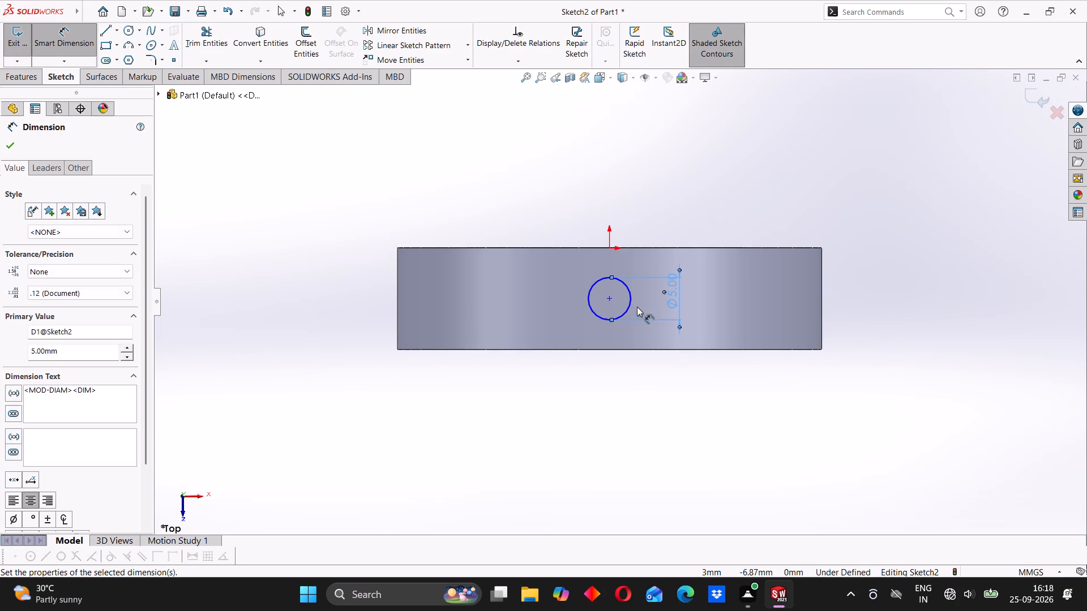
click(642, 398)
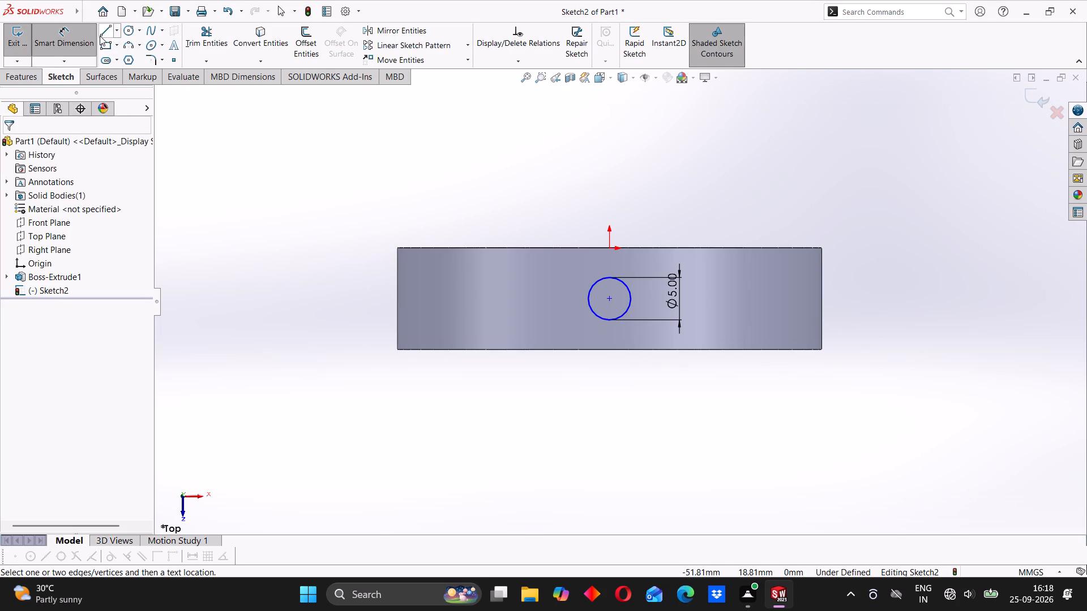
click(607, 299)
click(594, 245)
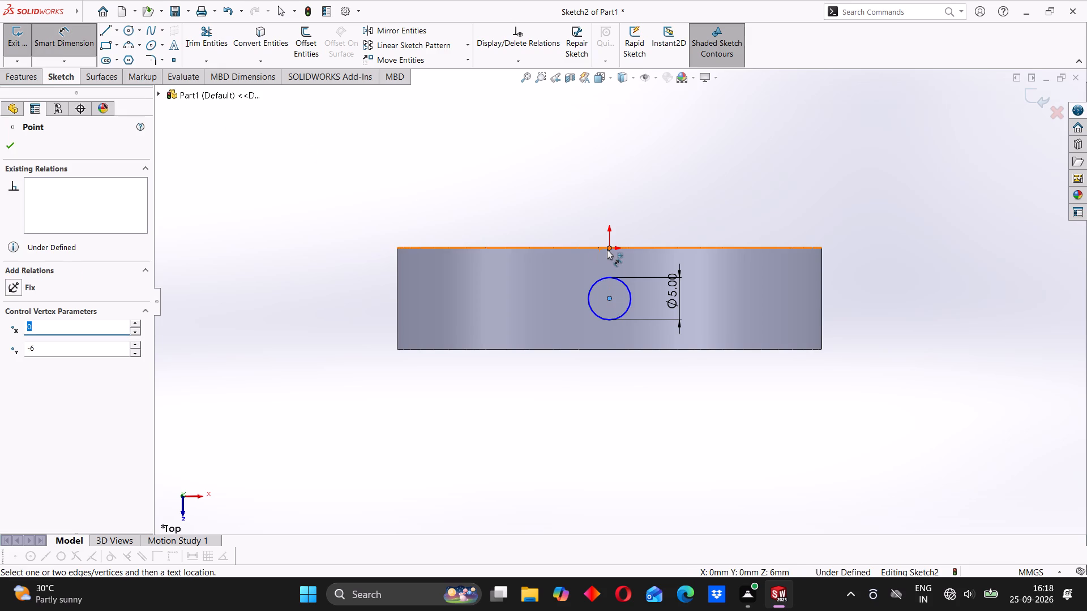
click(607, 249)
click(351, 269)
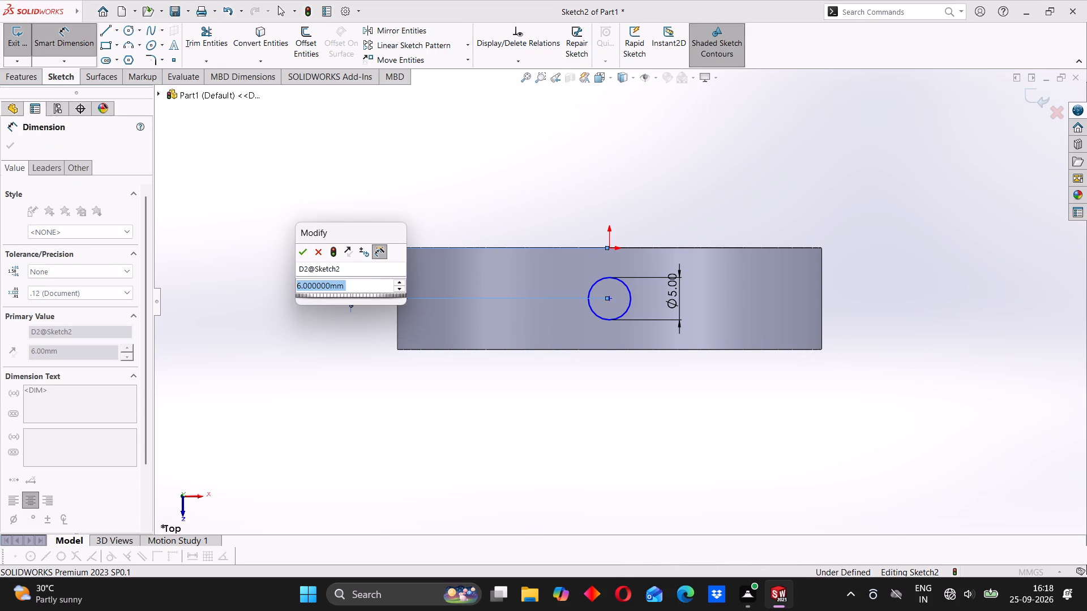
click(306, 255)
click(571, 391)
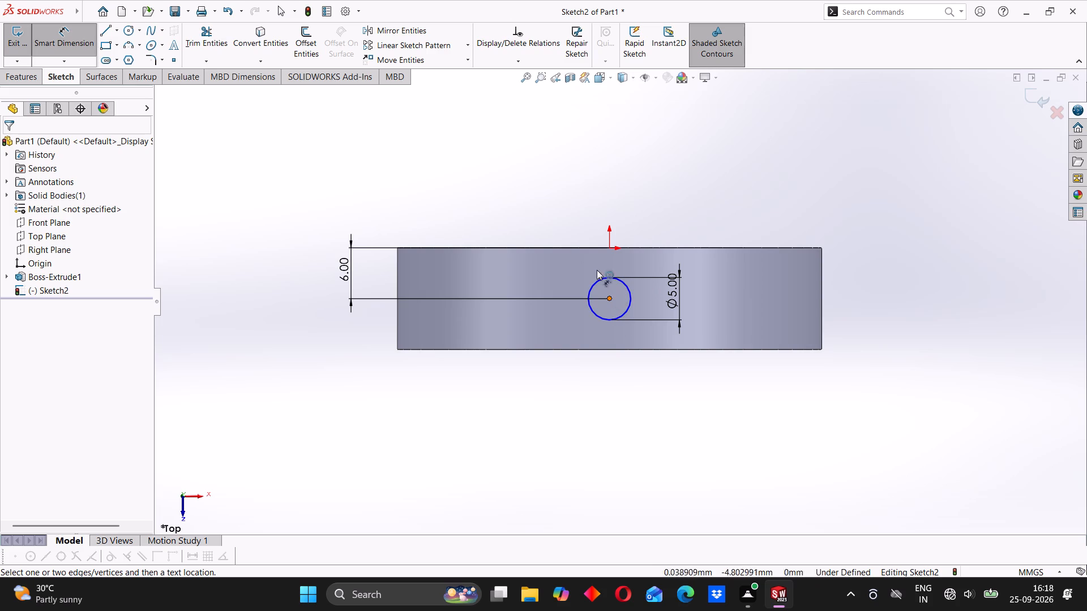
Draw a vertical centerline about 20 mm long through the origin and the small circle's centre, extending past both ring faces.
click(120, 32)
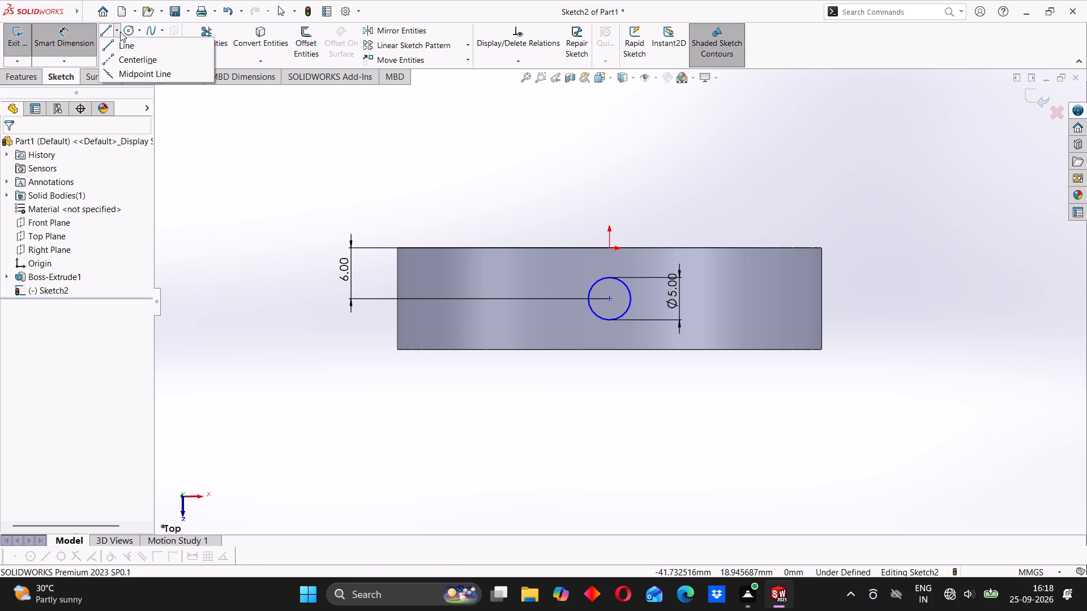
click(132, 62)
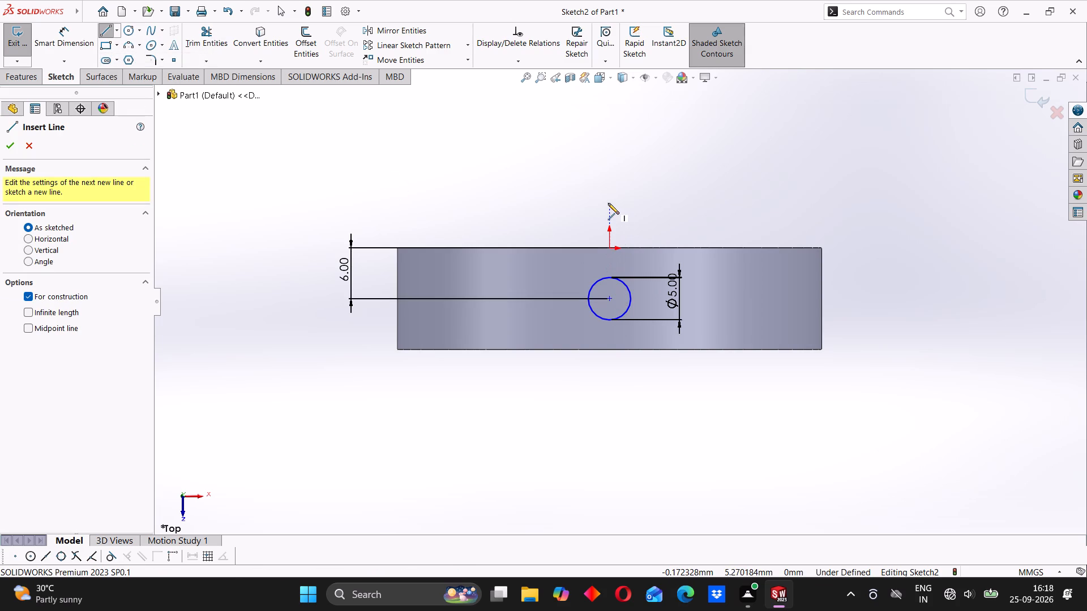
click(608, 203)
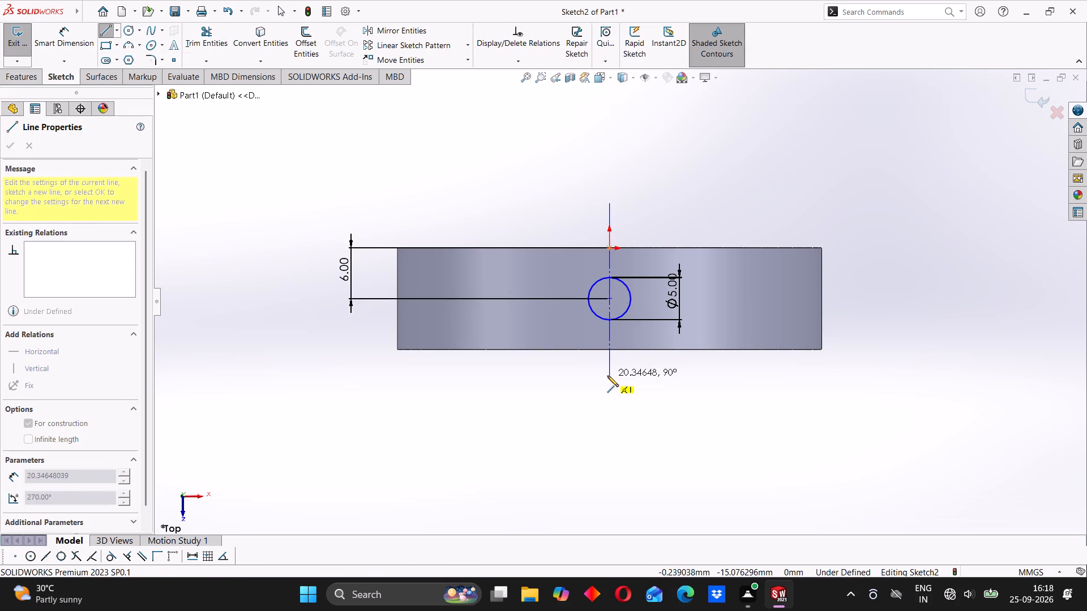
click(607, 376)
right_click(664, 178)
click(690, 185)
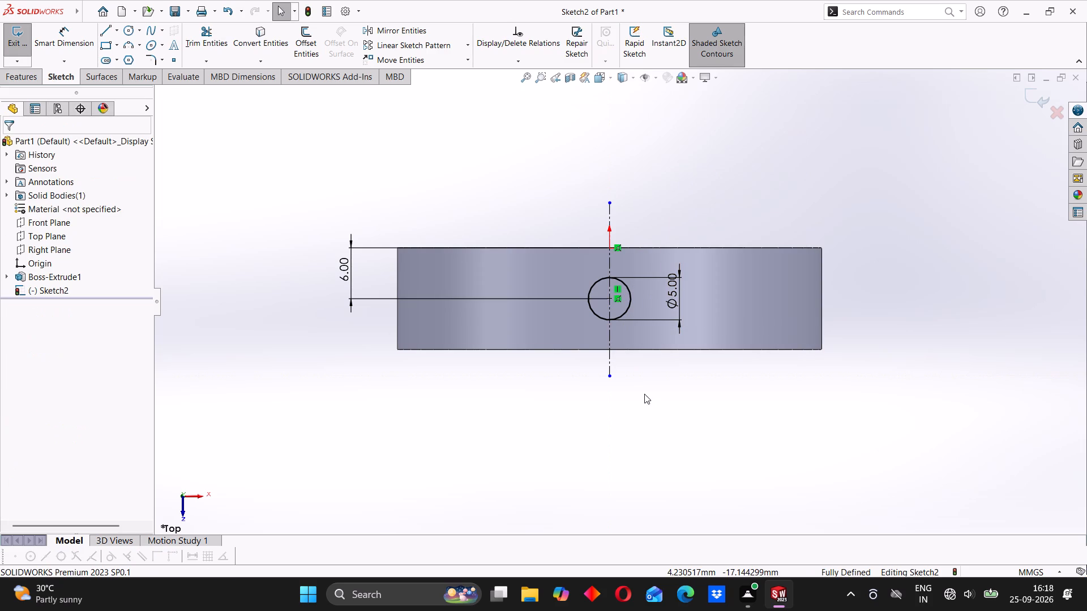
Cut-extrude the 5 mm circle through both sides of the ring, using Mid Plane with a depth of 80 mm.
click(11, 80)
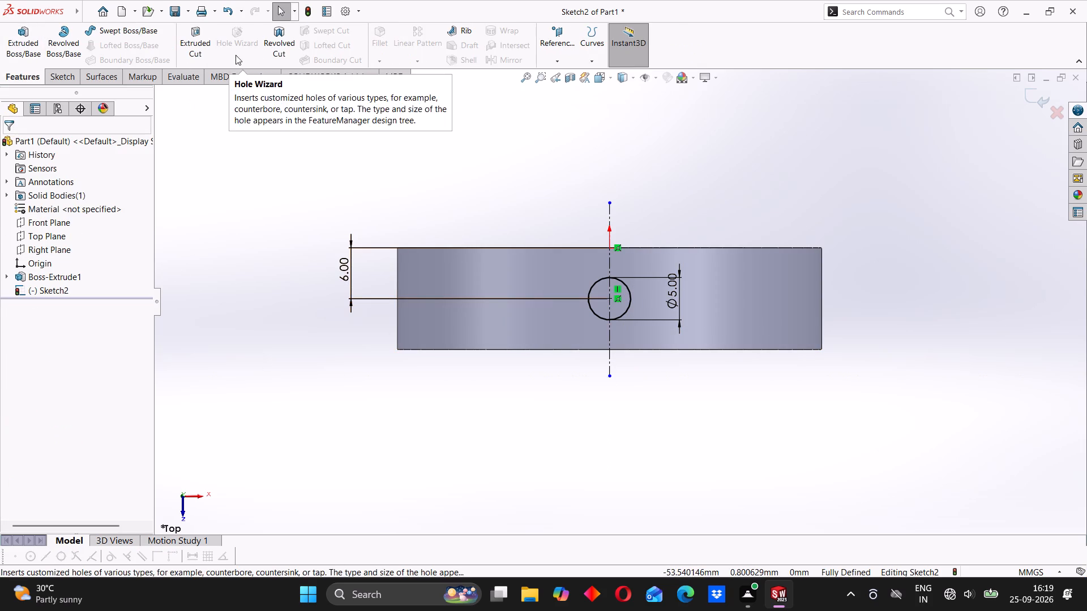
click(196, 33)
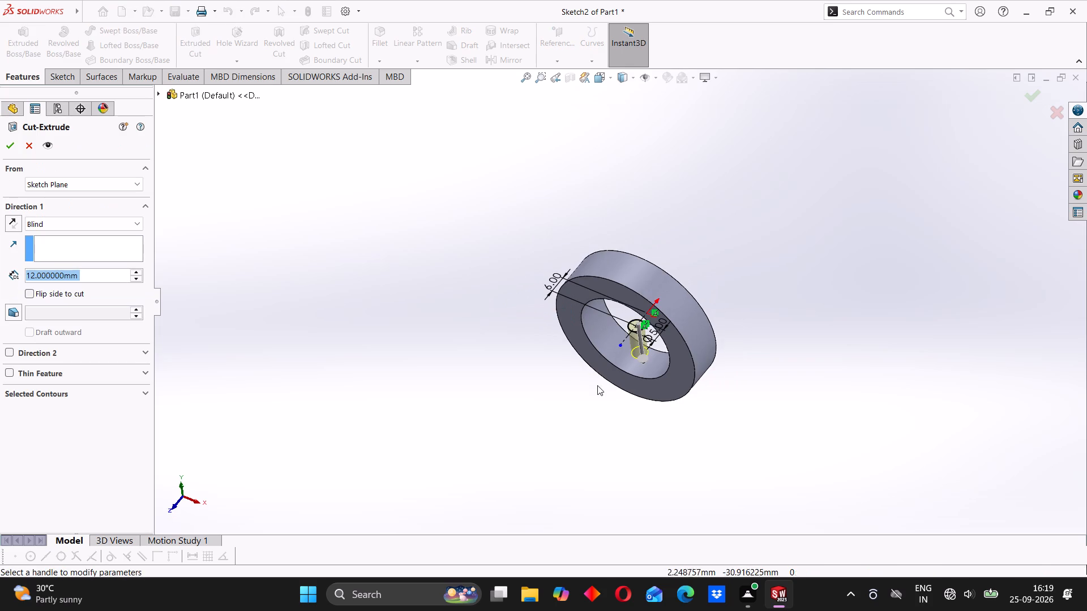
middle_drag(588, 428, 671, 321)
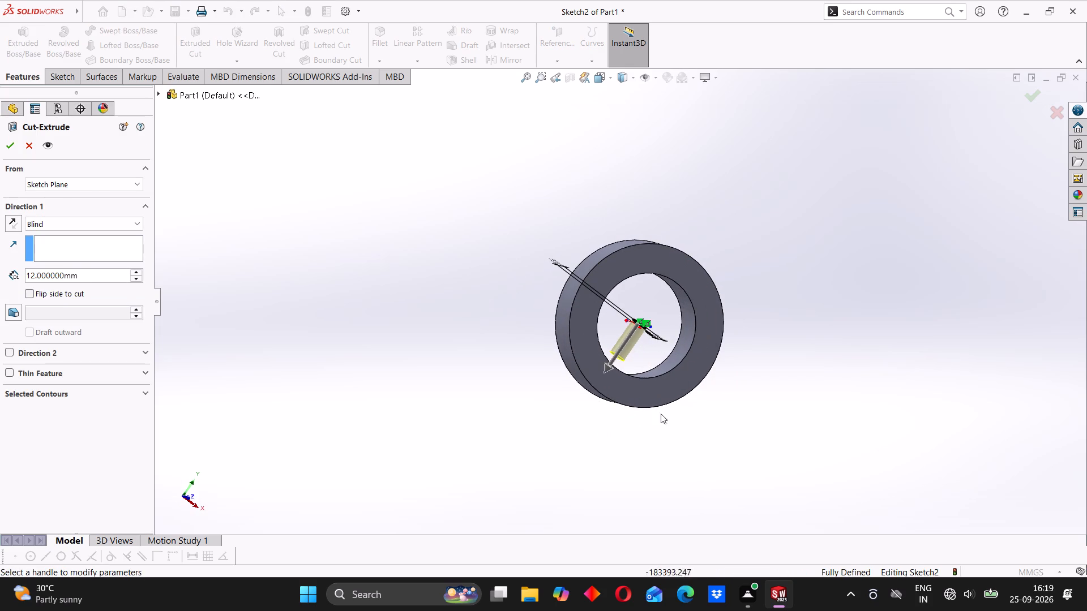
middle_drag(666, 447, 585, 317)
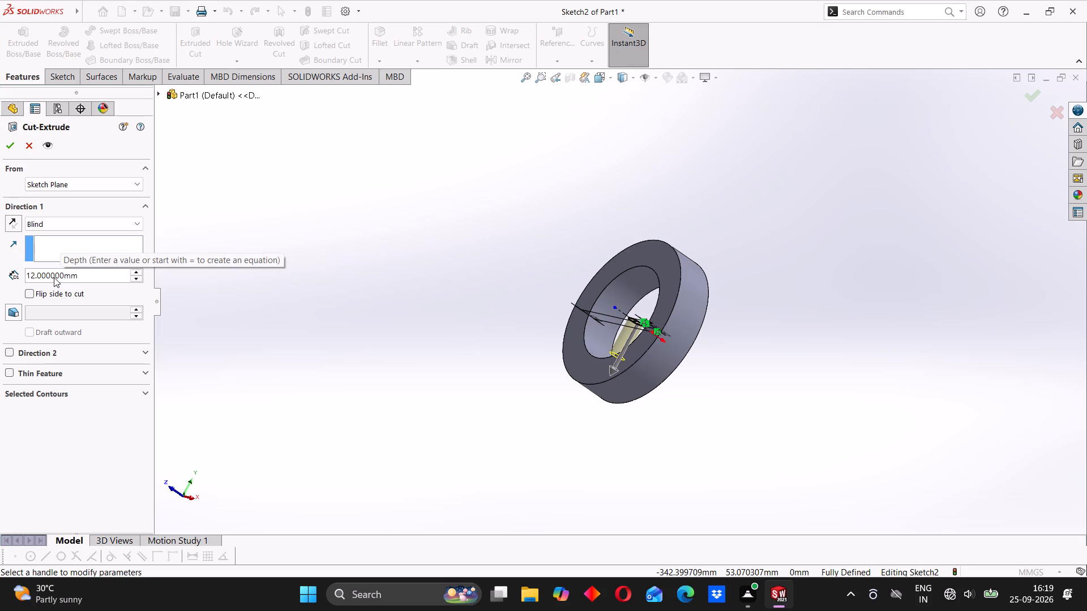
click(80, 276)
drag(80, 277, 75, 278)
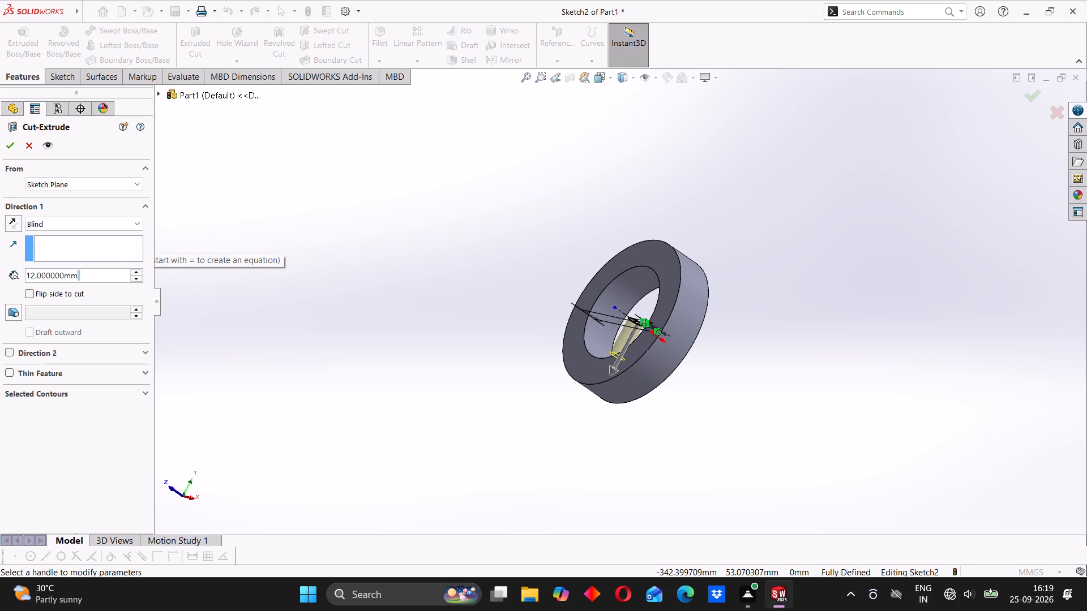
drag(75, 278, 24, 281)
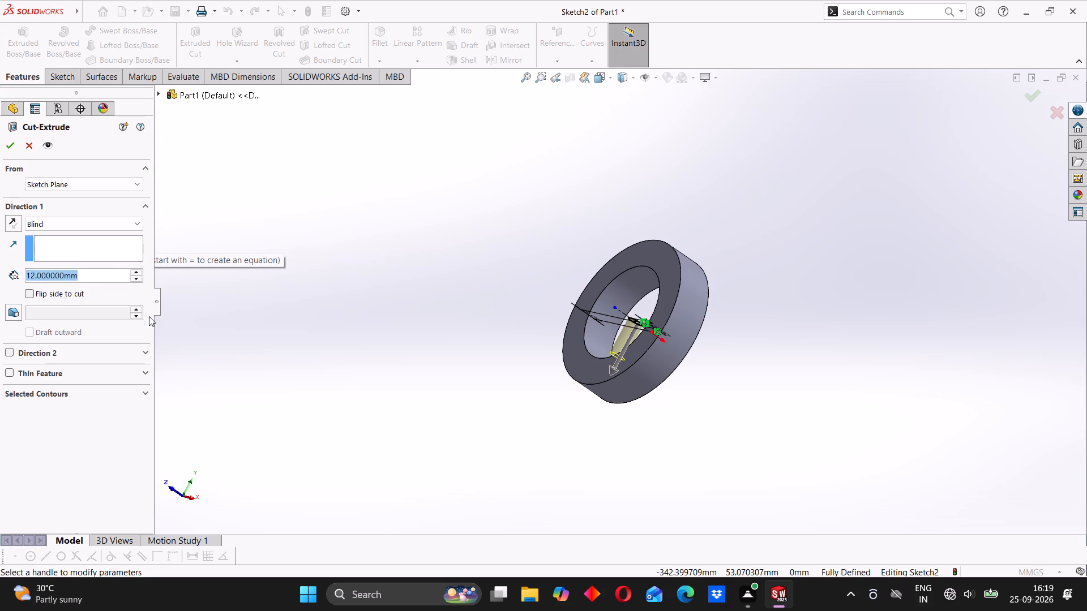
text(80)
key(Return)
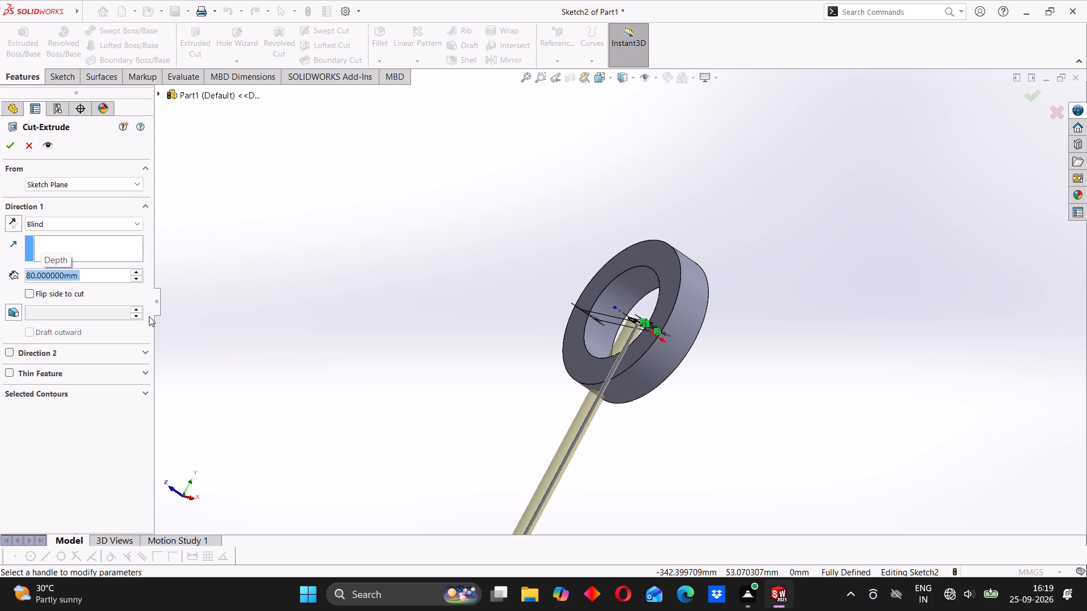
click(135, 227)
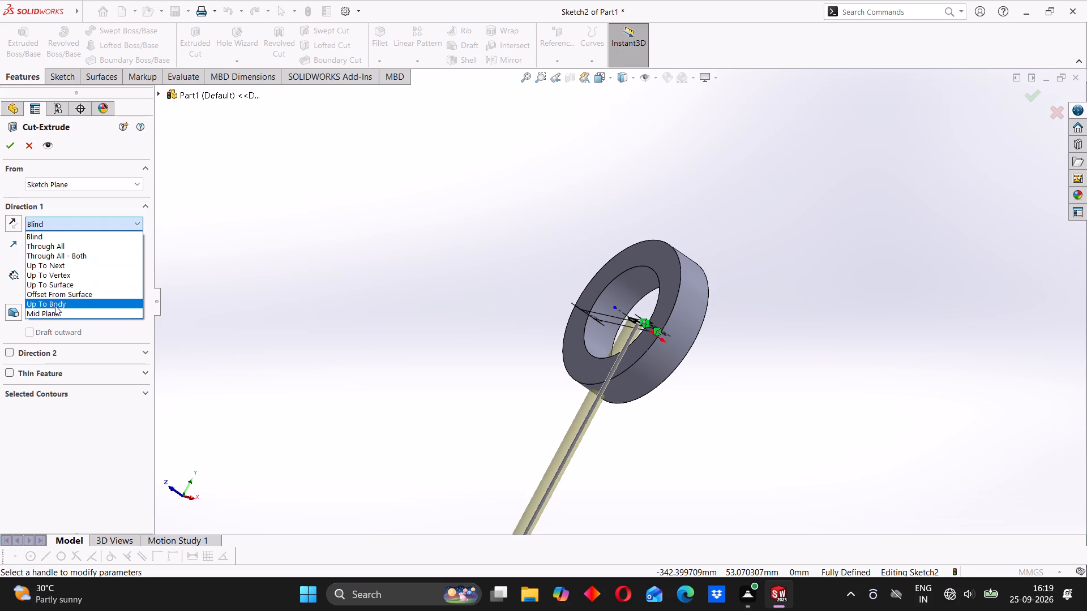
click(55, 313)
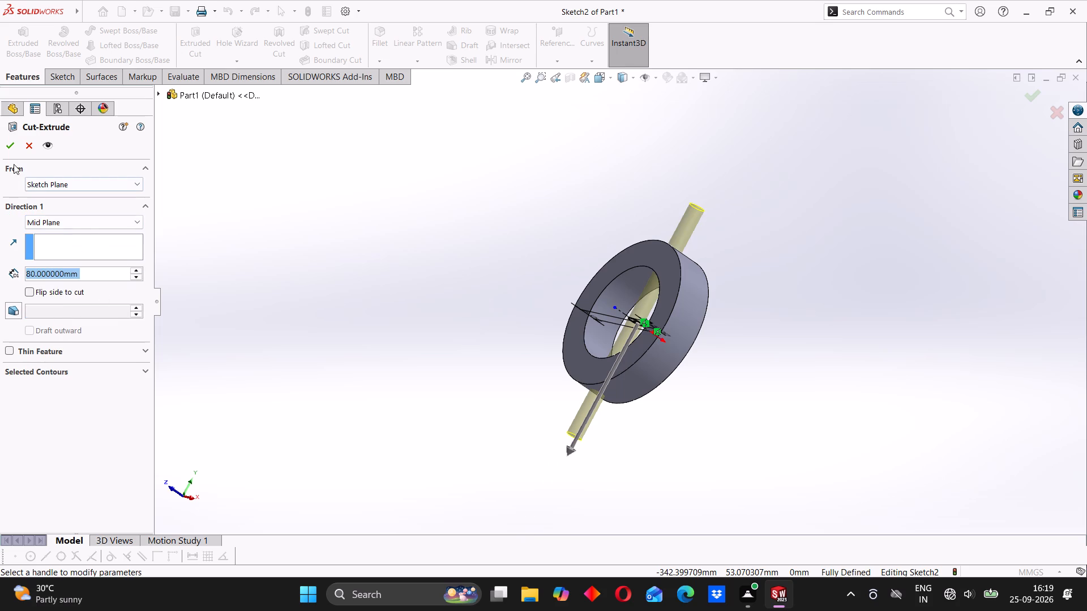
click(11, 146)
middle_drag(508, 356, 511, 357)
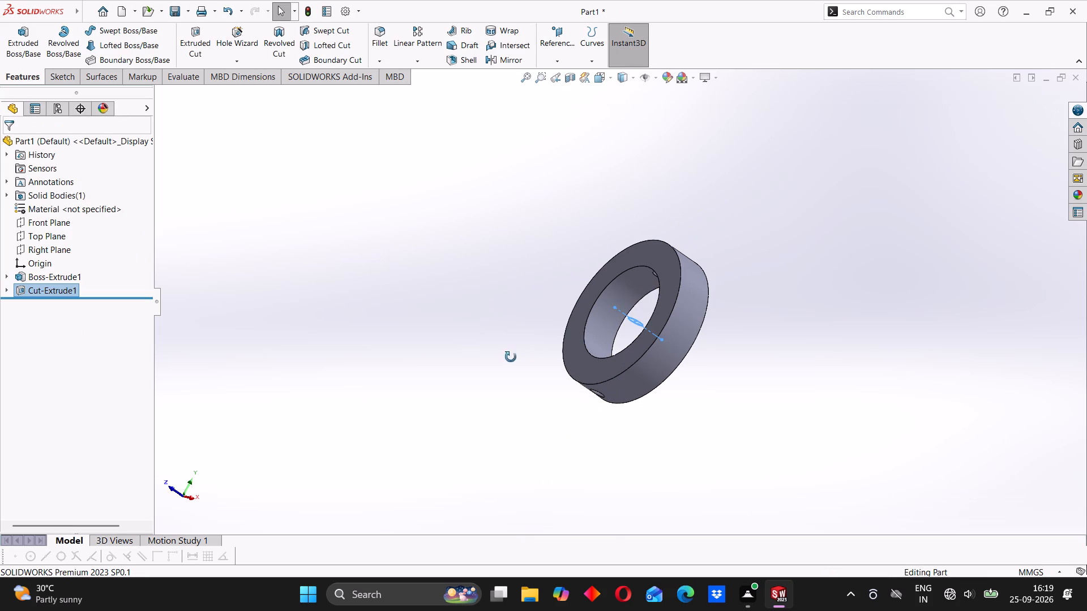
middle_drag(511, 357, 570, 317)
click(524, 330)
middle_drag(529, 413, 561, 251)
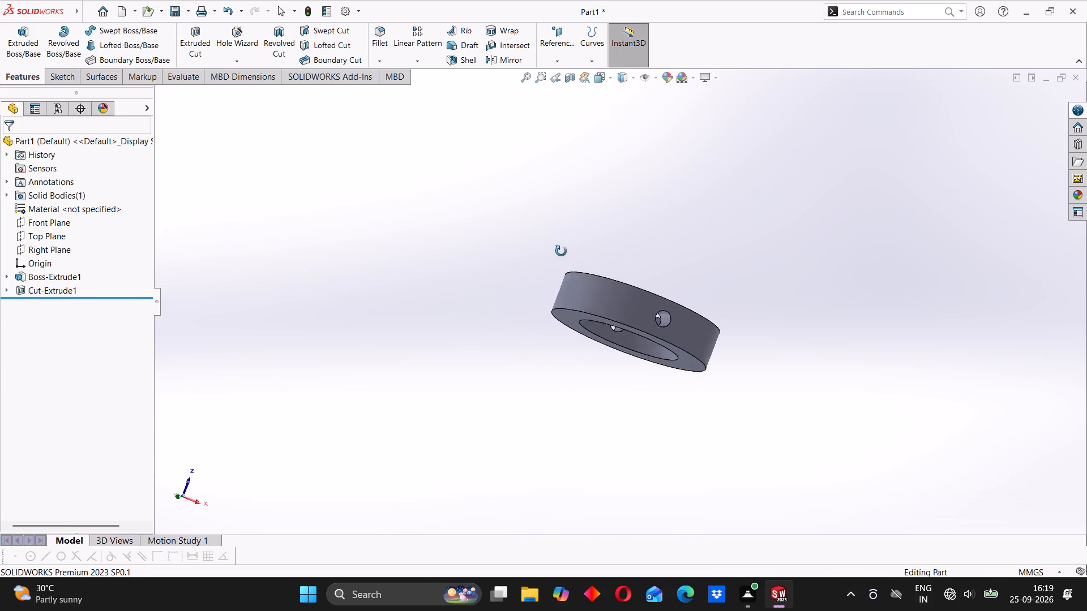
middle_drag(561, 251, 388, 354)
scroll(534, 337, up, 2)
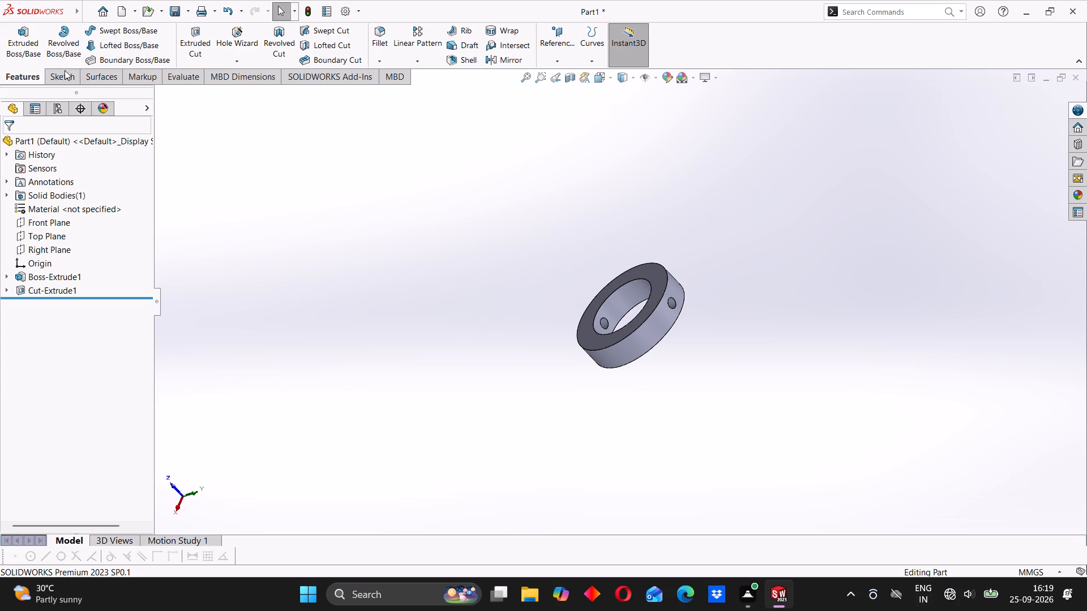
Save the ring as a new SOLIDWORKS part named part4 in the ASSEBLY 5 folder.
click(189, 13)
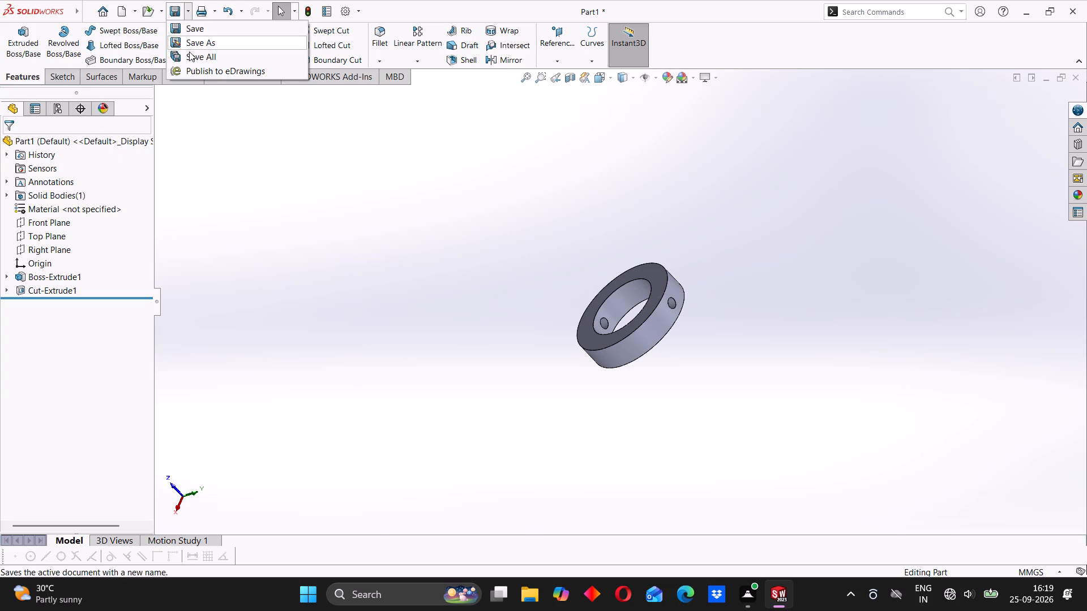
click(199, 46)
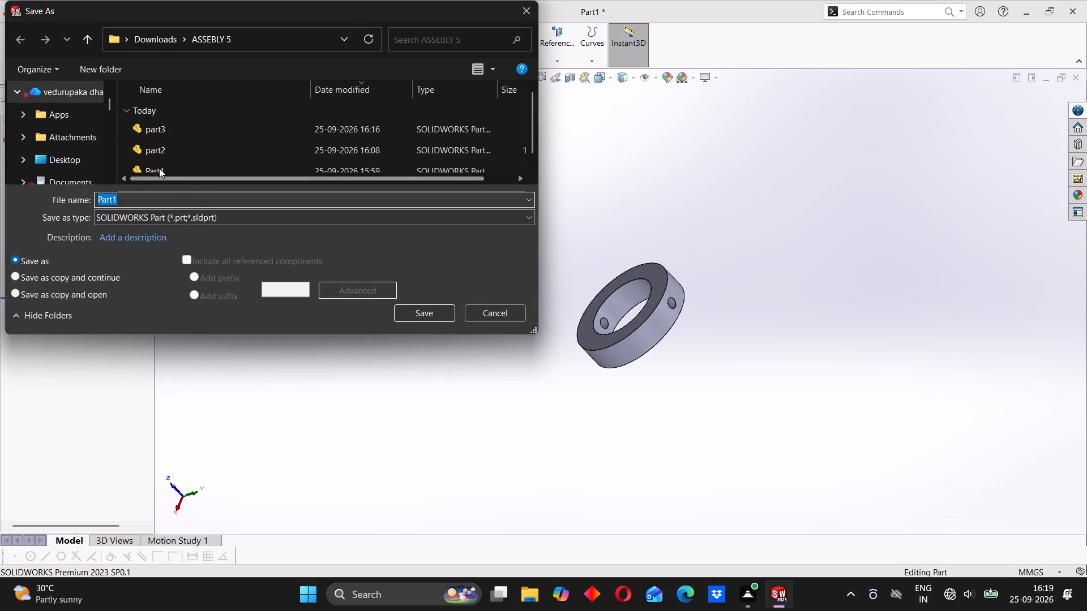
scroll(166, 154, down, 4)
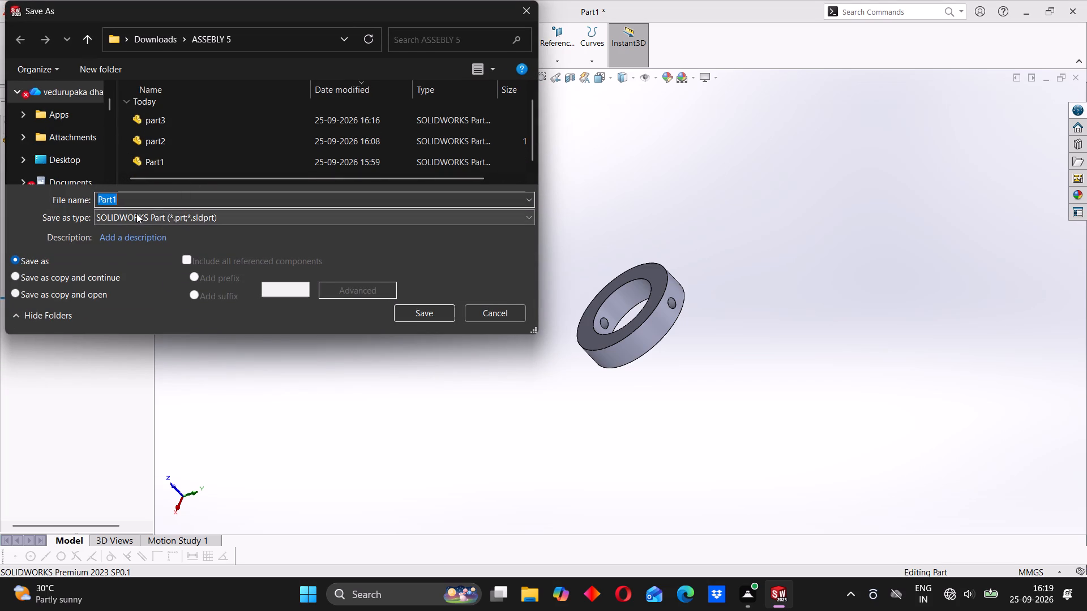
key(p)
text(art)
key(4)
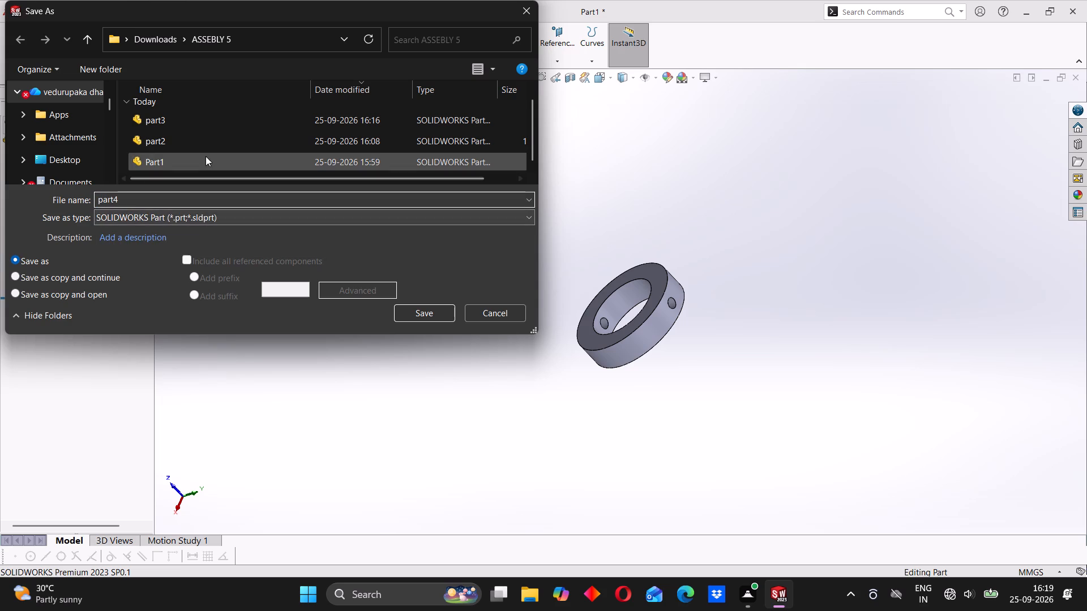
scroll(206, 156, up, 3)
scroll(206, 156, down, 4)
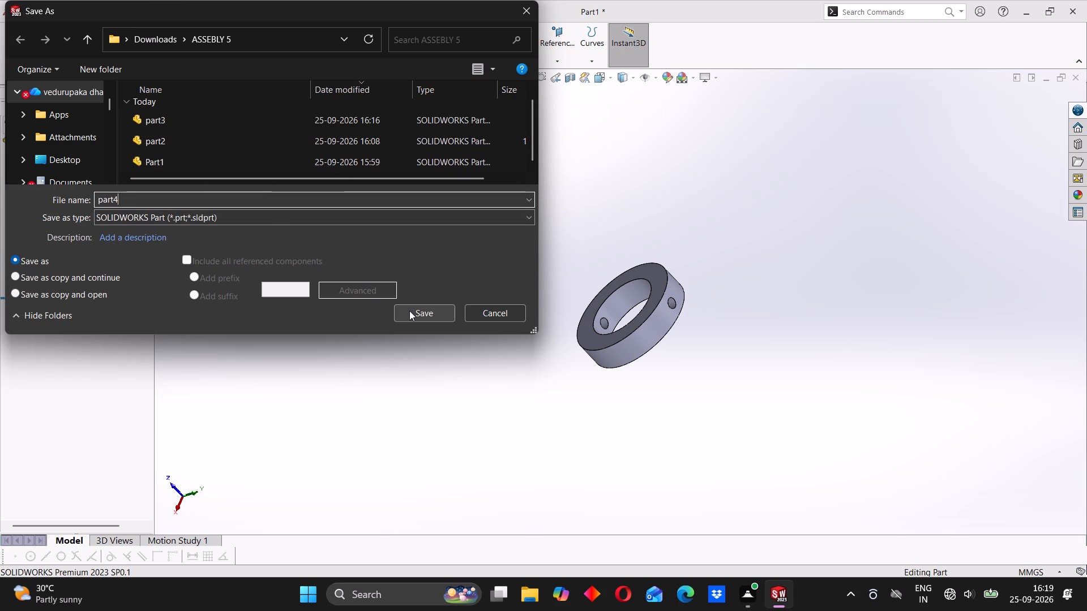
click(409, 311)
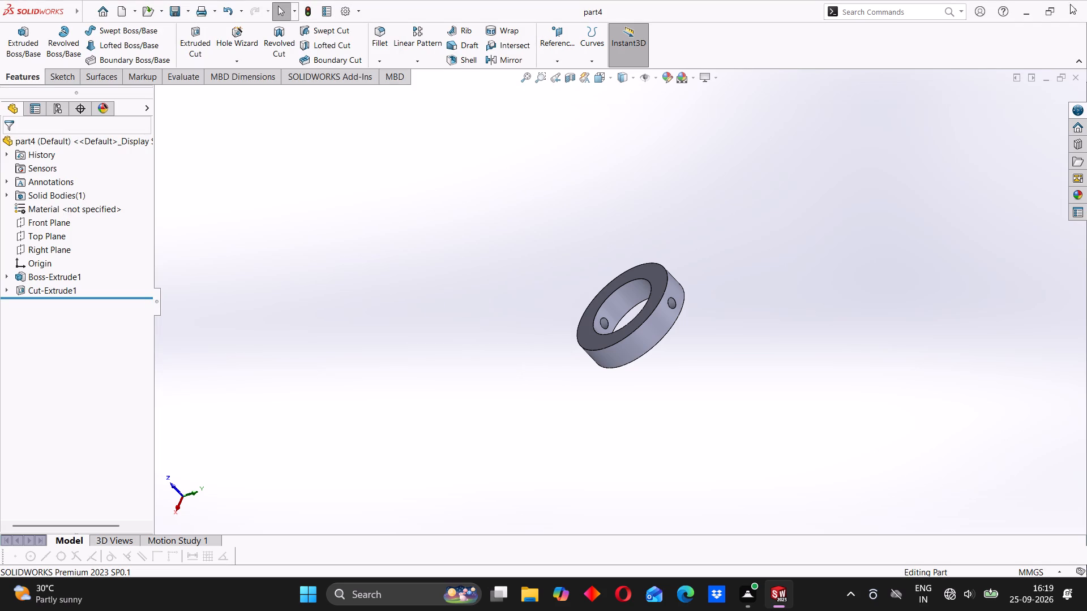
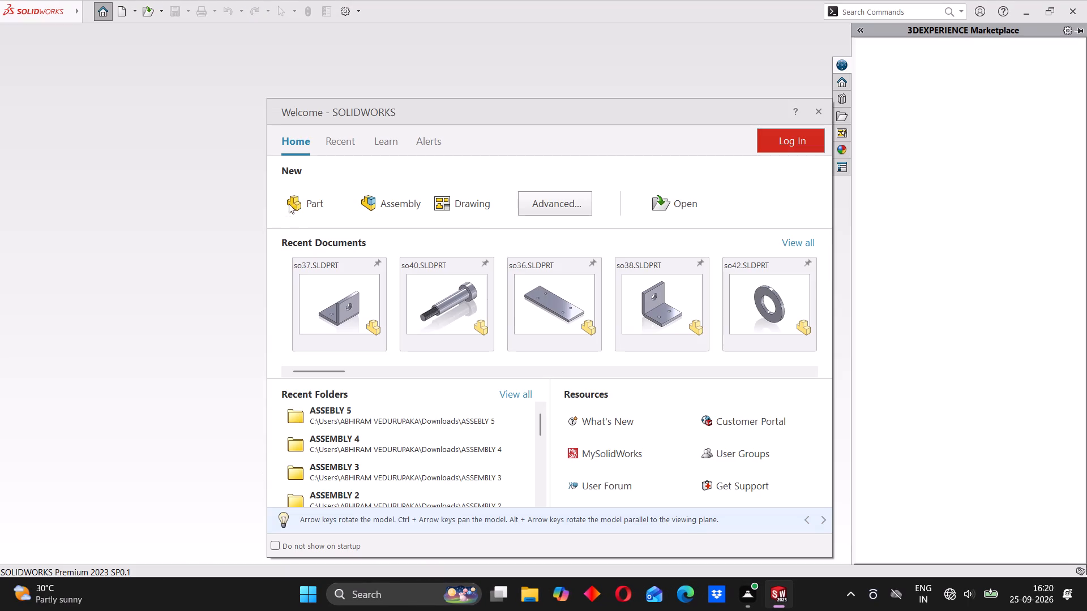
Start a new blank part, and open the existing part2 from the ASSEBLY 5 folder.
click(313, 205)
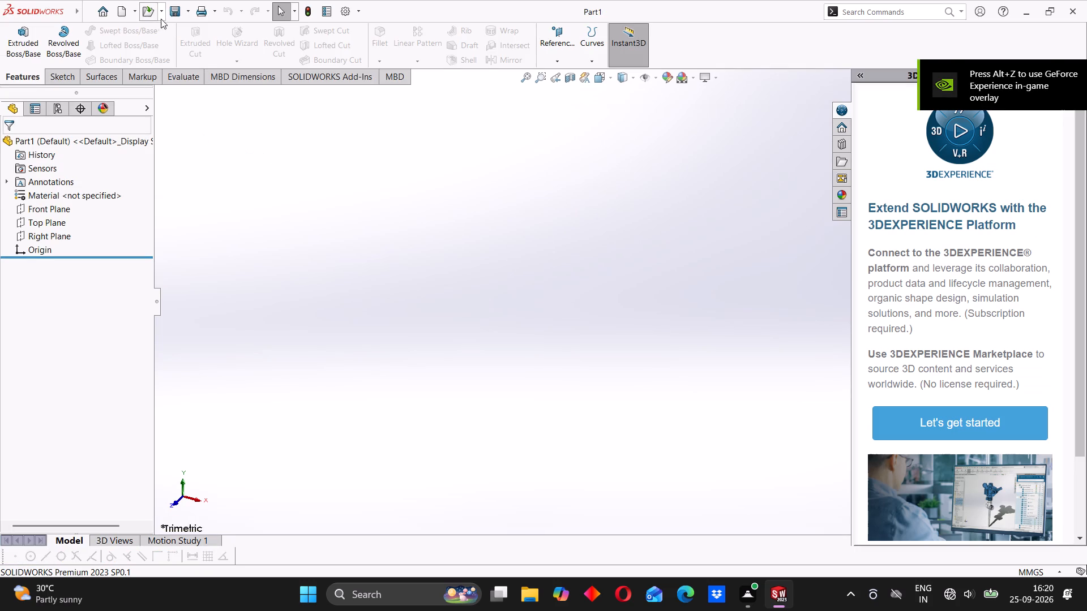
click(162, 11)
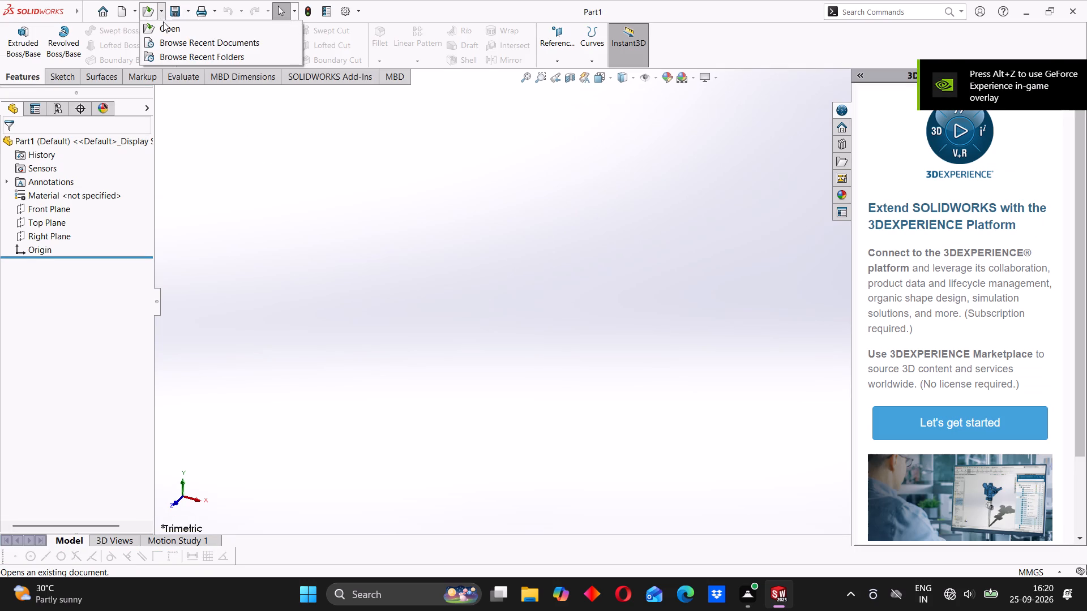
click(165, 27)
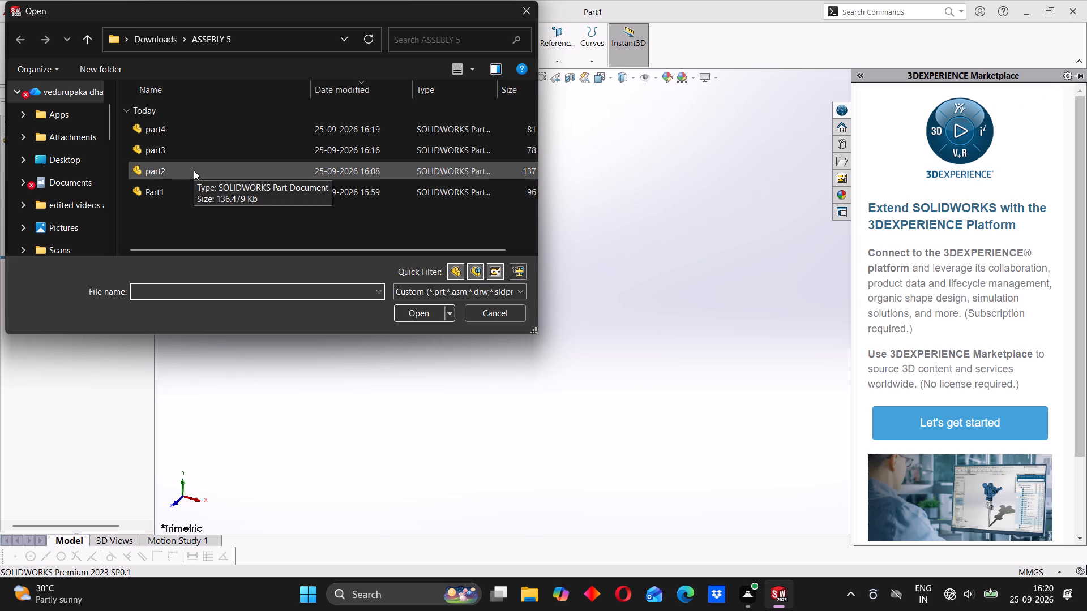
click(194, 170)
click(417, 311)
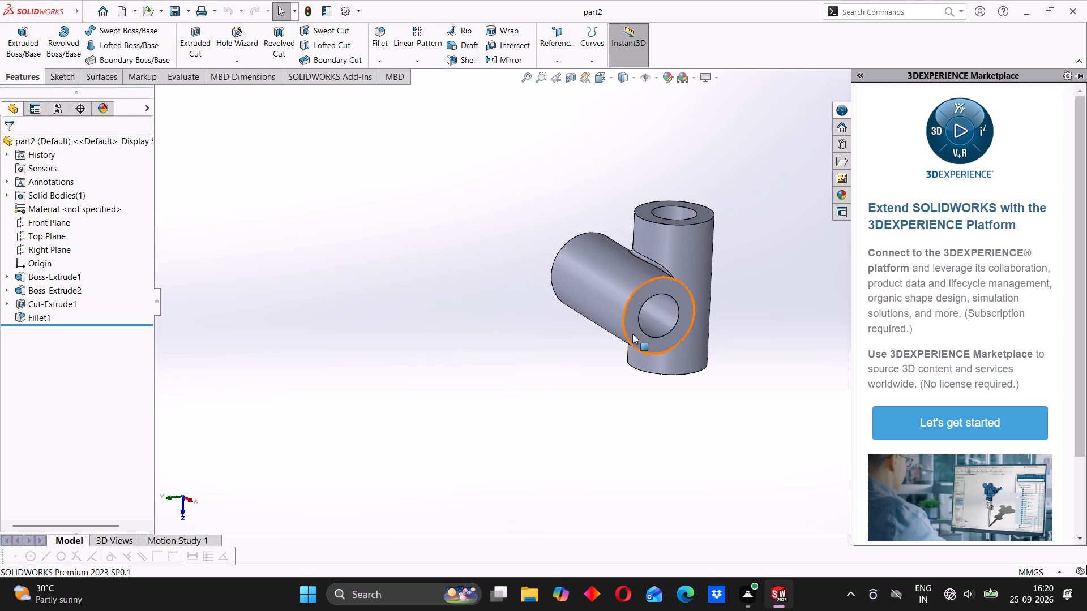
On the end face of the Boss-Extrude1 tube, sketch a circle of 16 mm radius centred on the origin, matching the bore edge.
scroll(632, 334, up, 1)
middle_drag(635, 338, 543, 483)
middle_drag(592, 371, 626, 446)
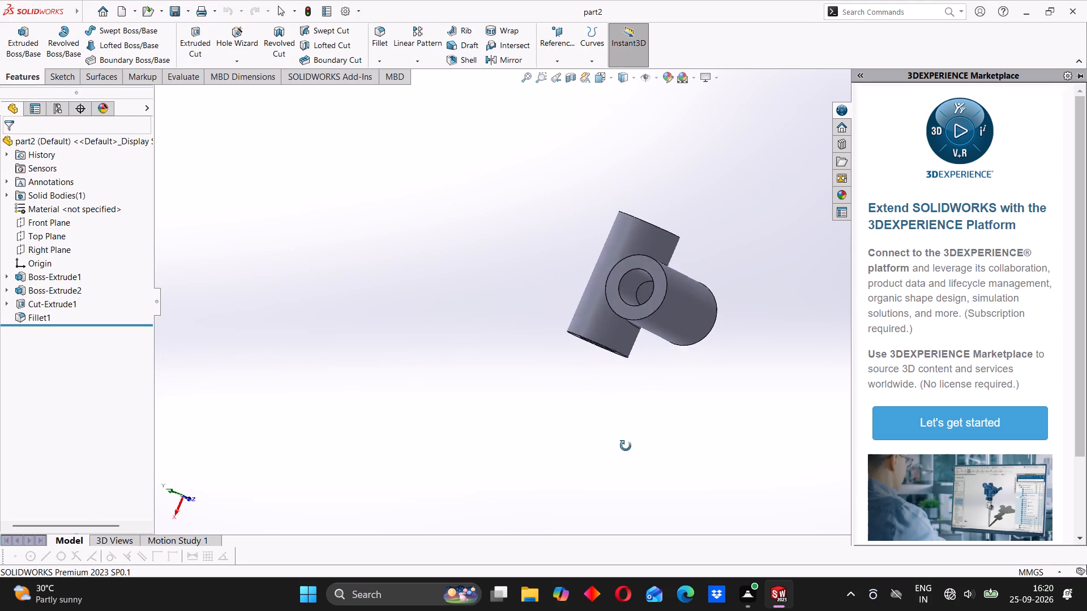
middle_drag(626, 446, 638, 454)
scroll(673, 306, down, 5)
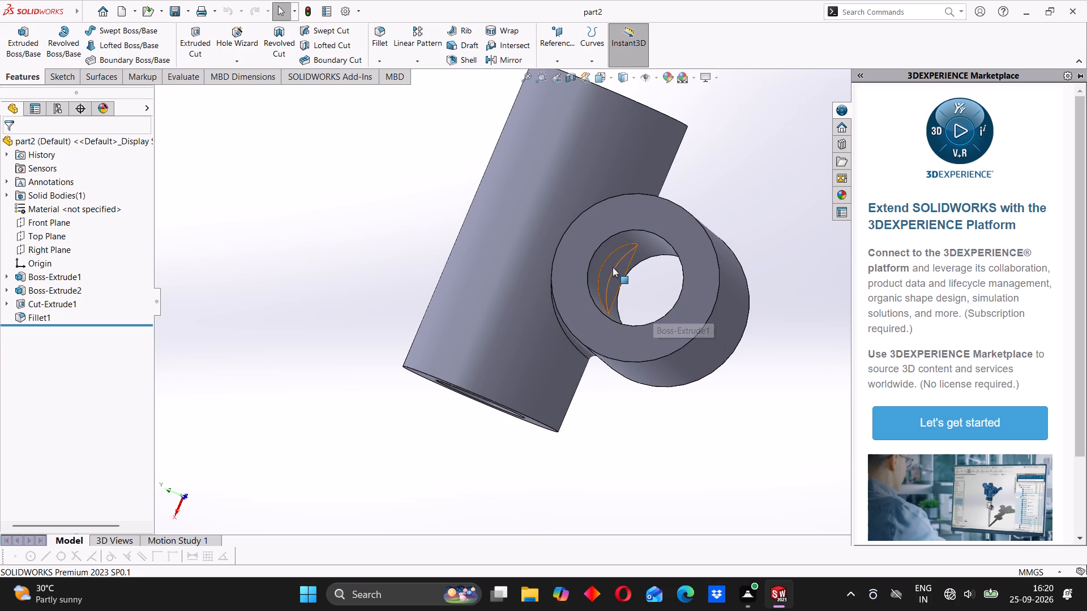
middle_drag(606, 395, 573, 371)
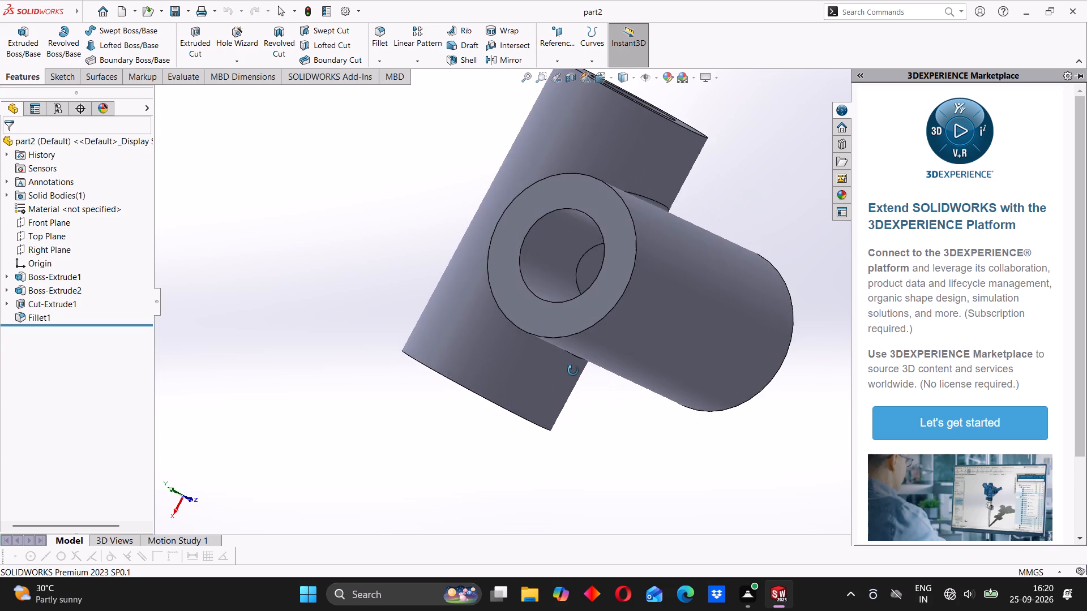
middle_drag(573, 371, 612, 401)
scroll(633, 301, up, 2)
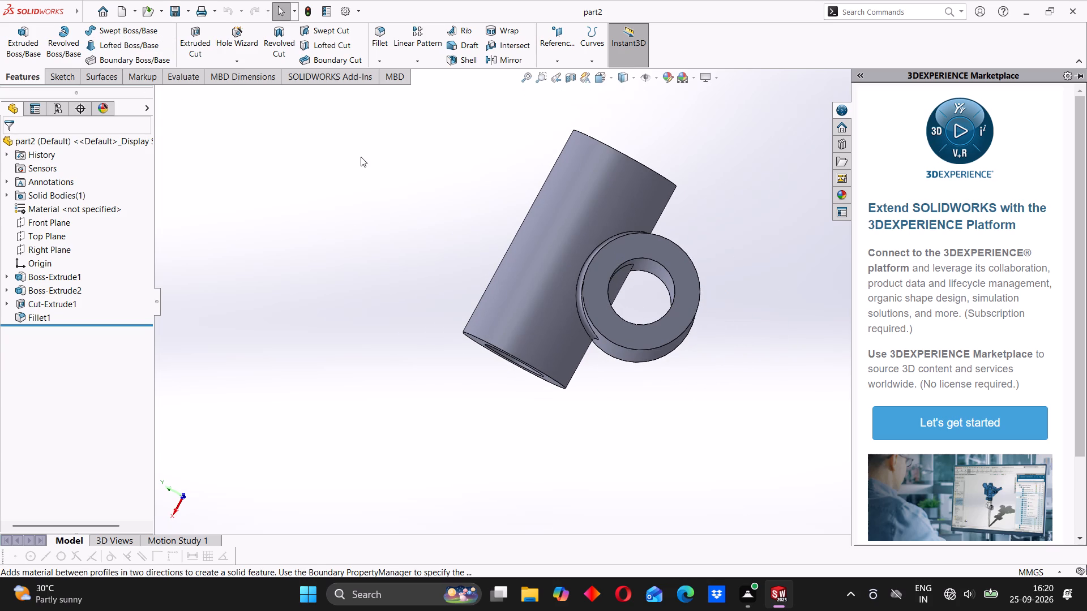
click(604, 268)
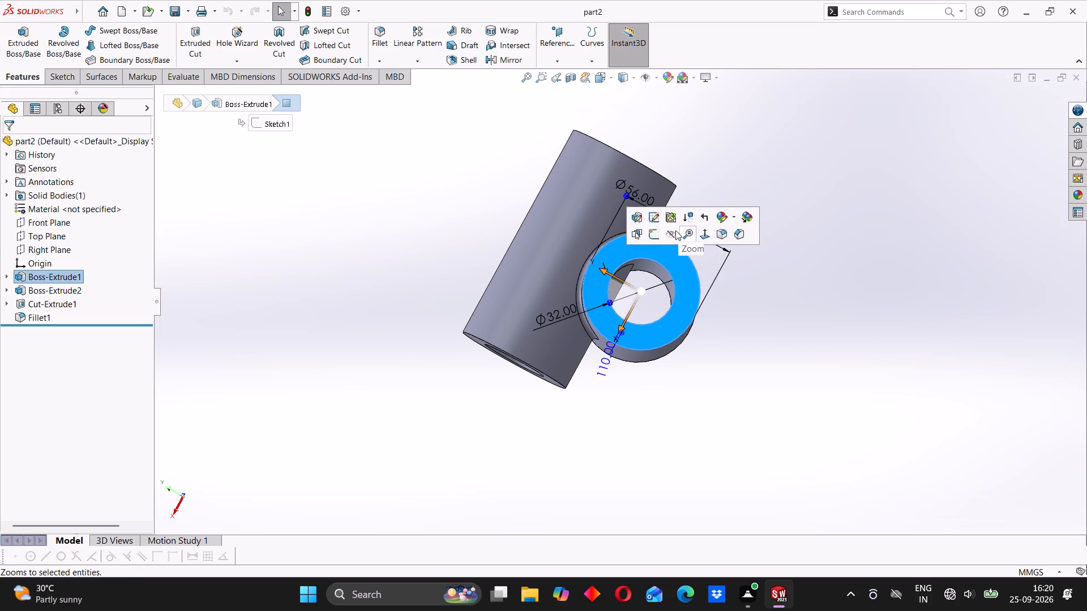
click(653, 235)
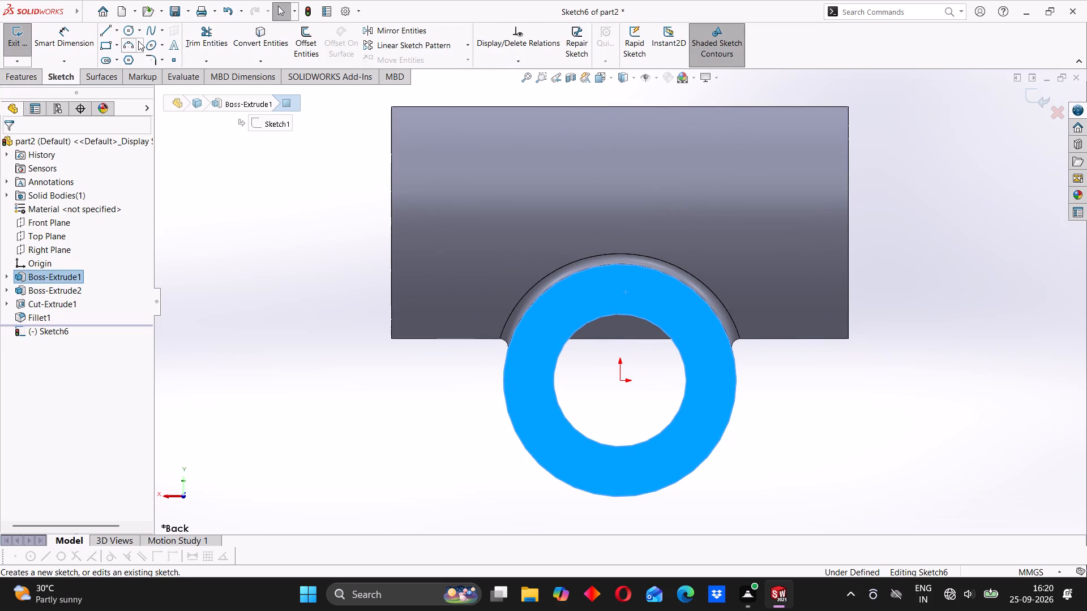
click(128, 29)
click(618, 378)
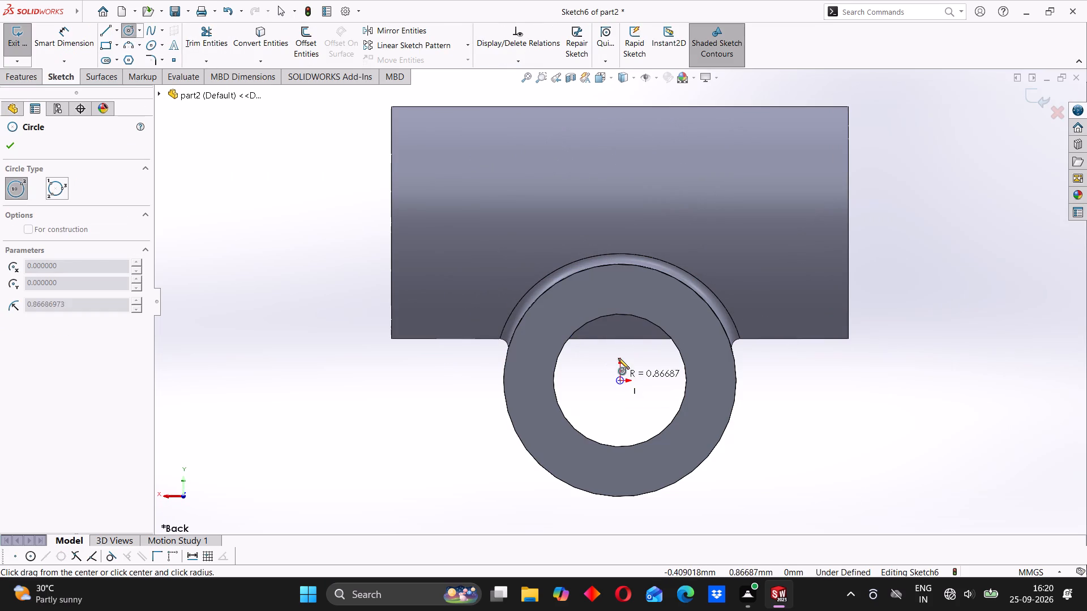
click(613, 316)
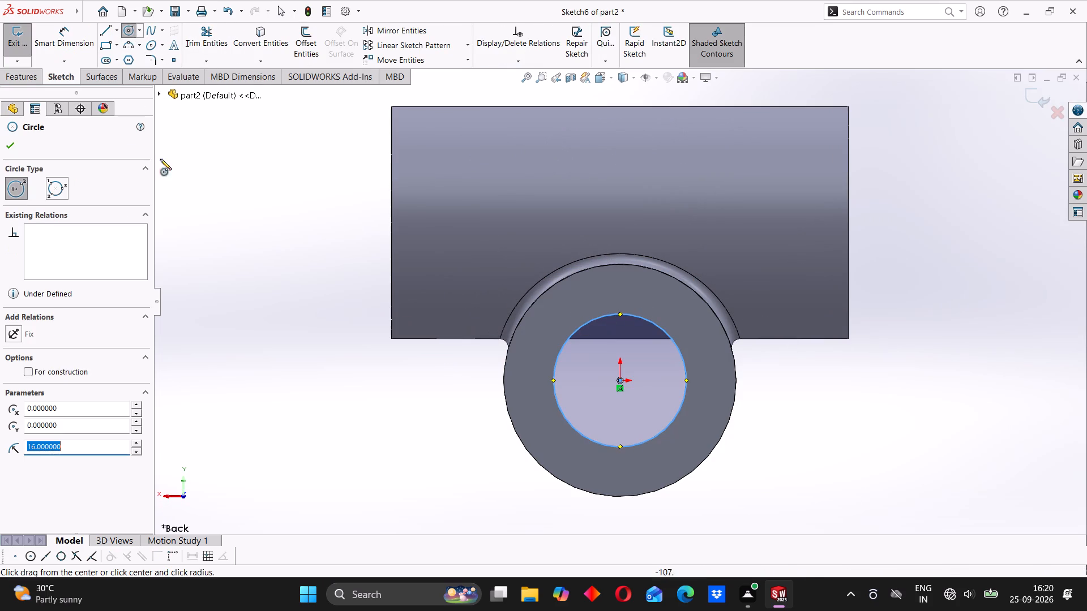
Dimension the sketched circle's diameter as 32 mm.
click(67, 26)
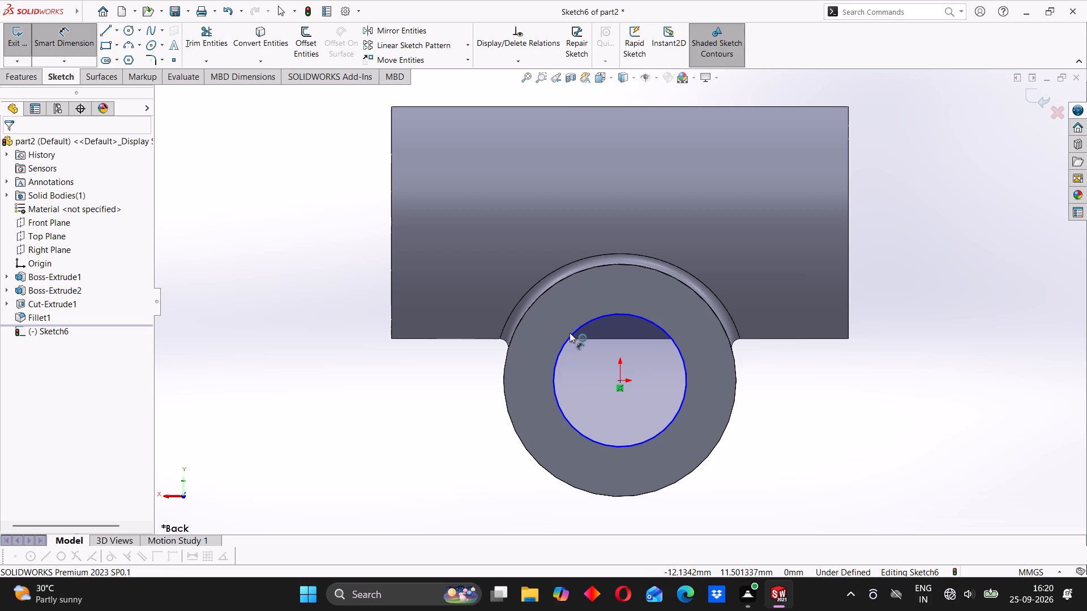
click(570, 334)
click(421, 363)
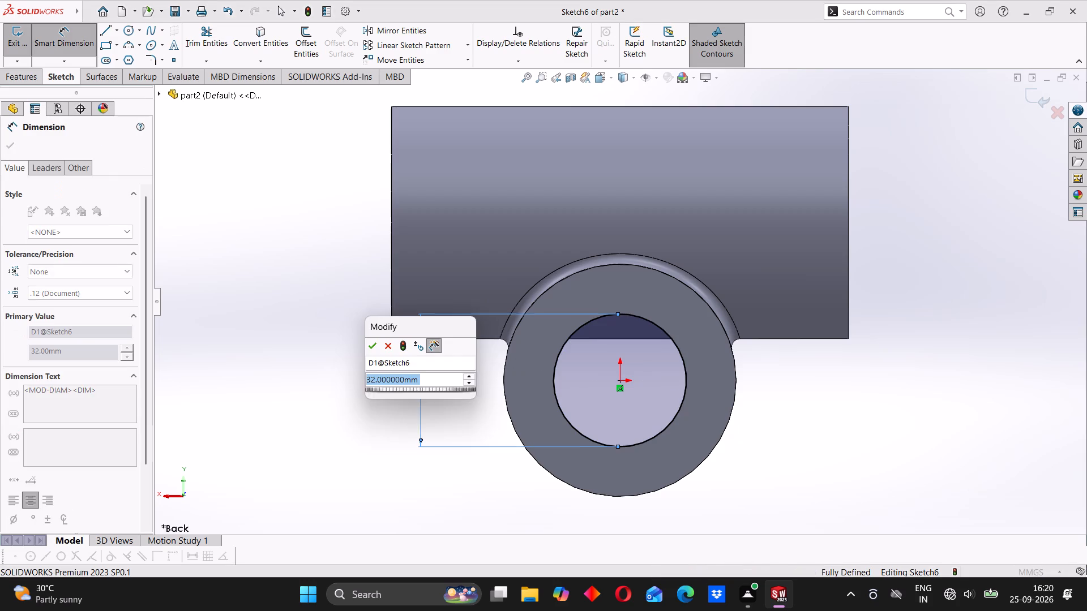
text(32)
key(Return)
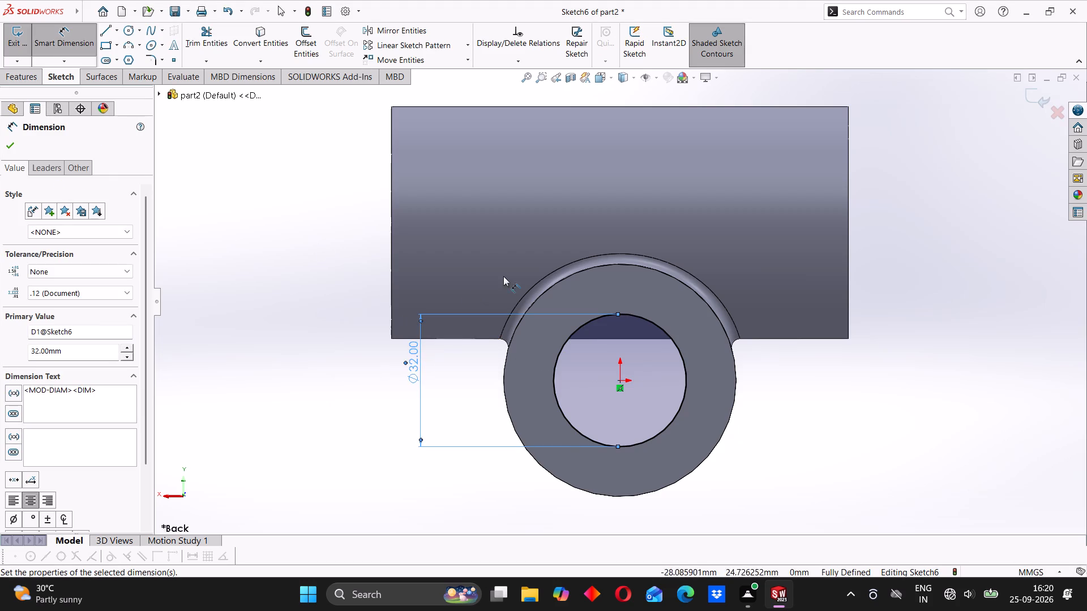
click(4, 148)
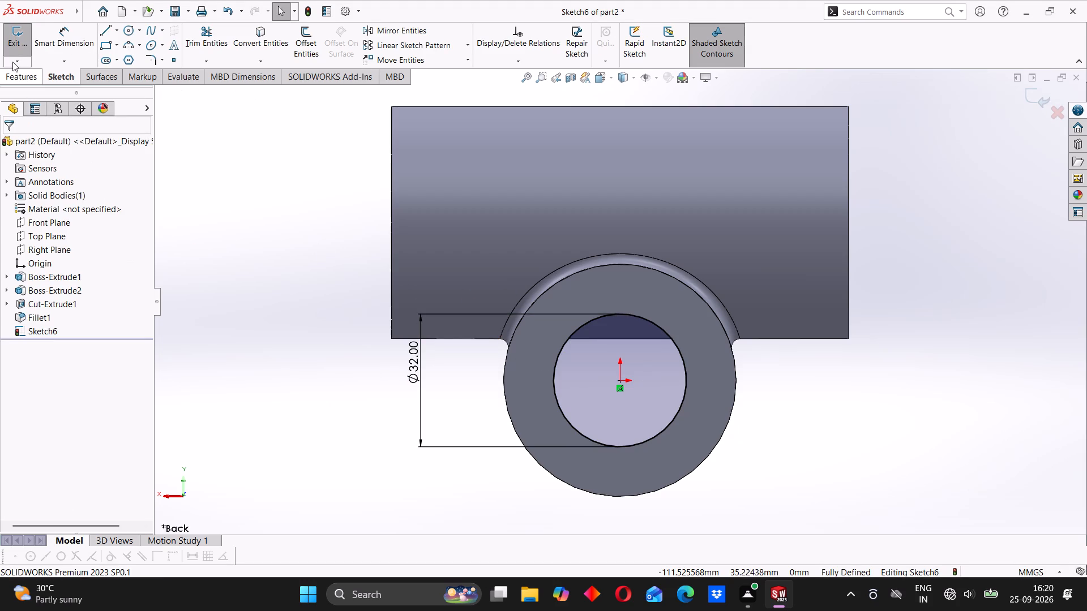
Cut-extrude the 32 mm circle with Through All along the full length of the Boss-Extrude1 tube.
click(17, 72)
click(187, 35)
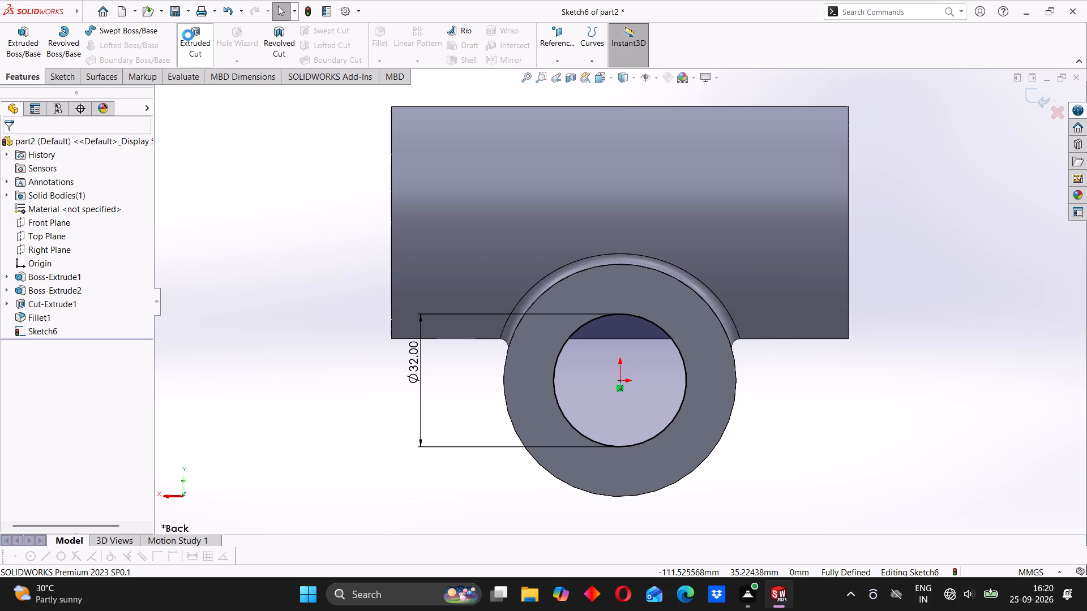
middle_drag(657, 406, 554, 358)
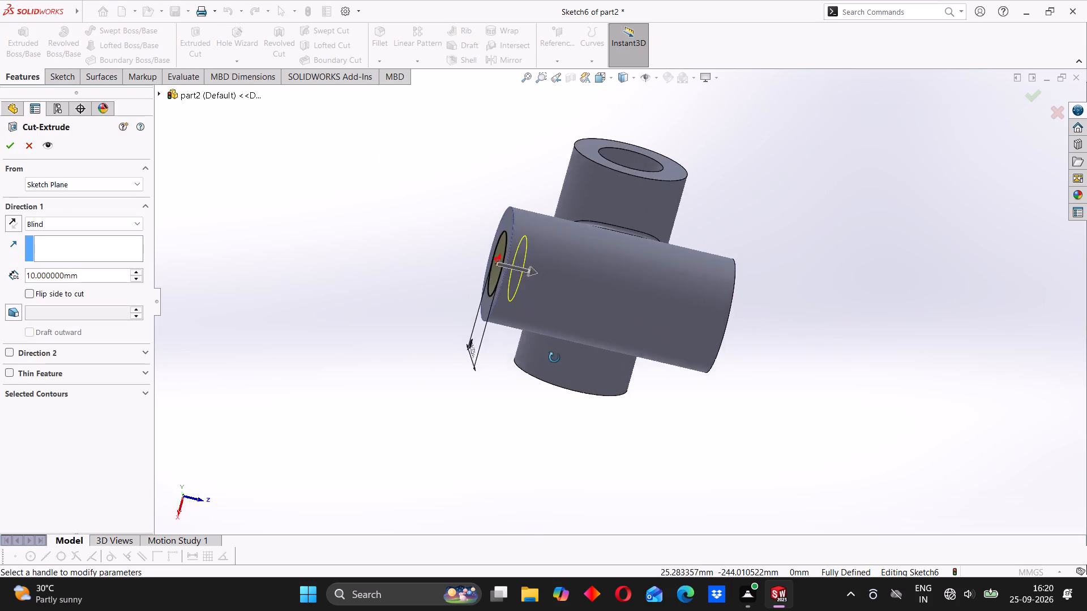
middle_drag(554, 358, 501, 345)
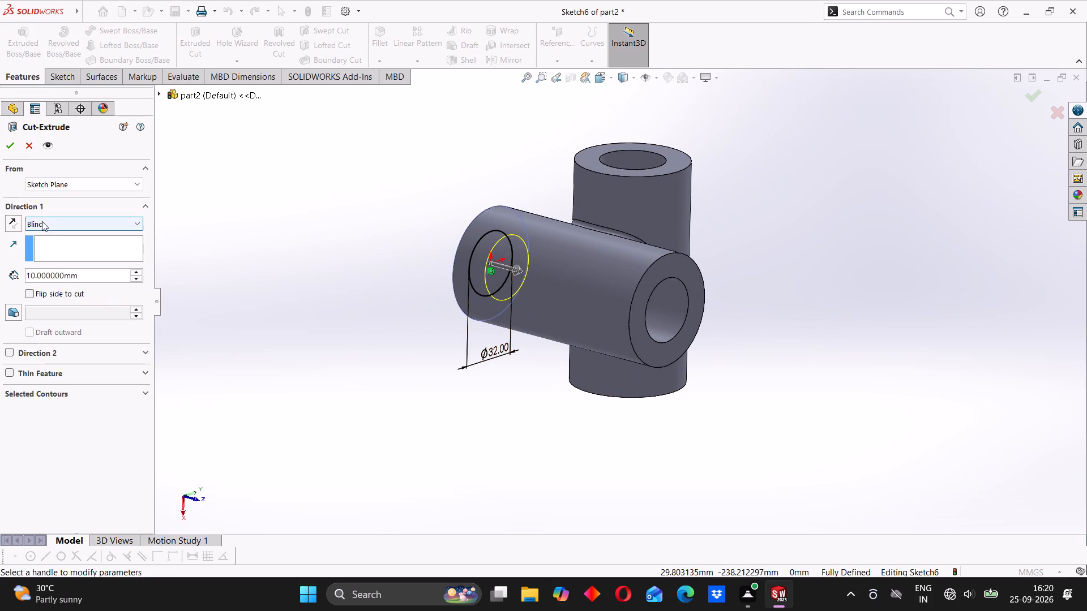
click(42, 221)
click(49, 246)
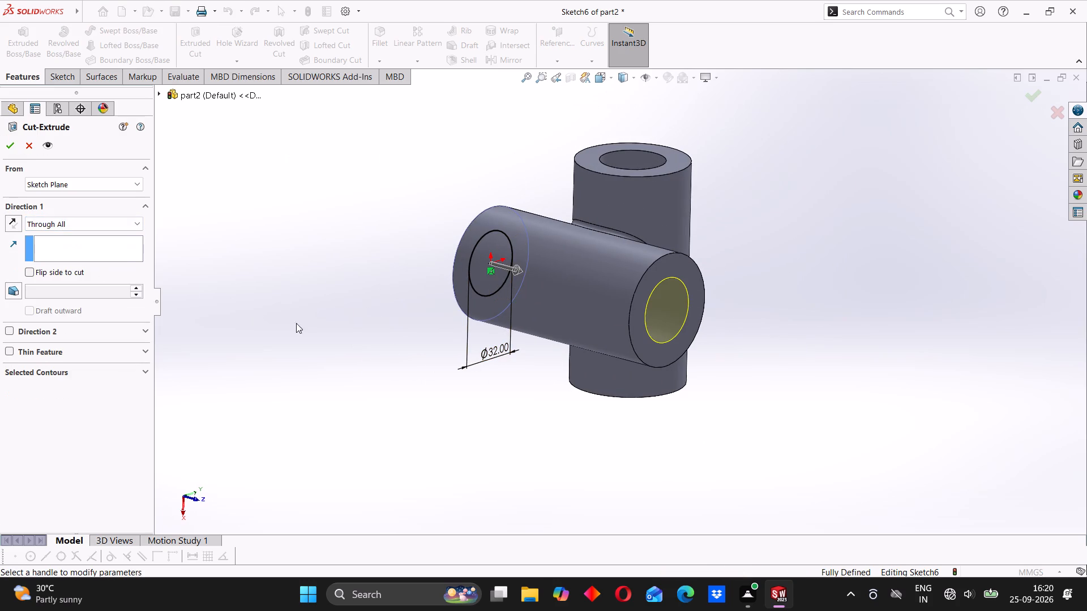
middle_drag(273, 352, 427, 402)
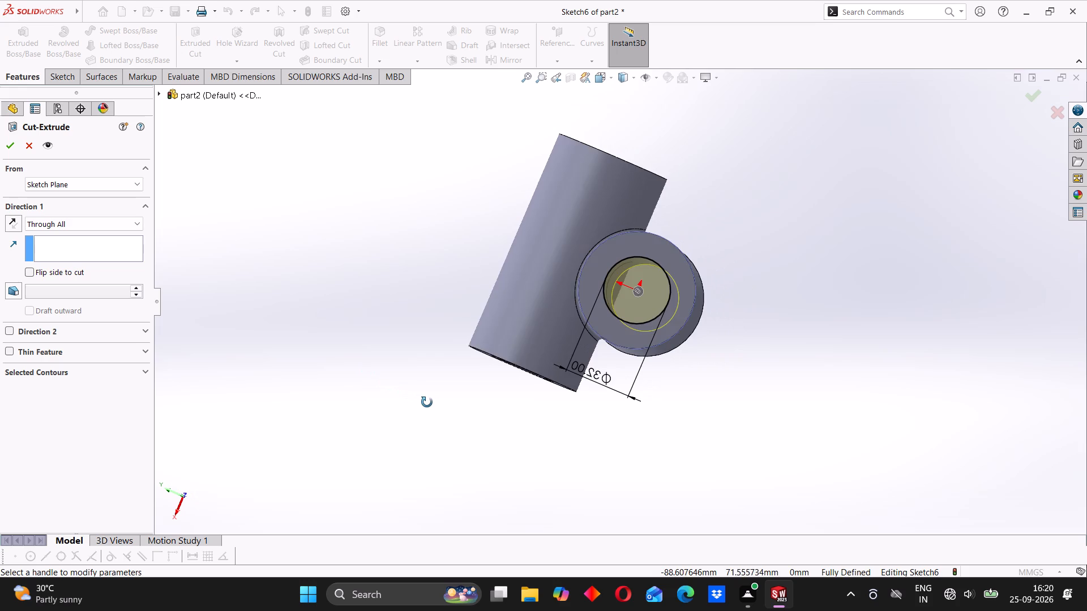
middle_drag(427, 402, 416, 404)
click(10, 147)
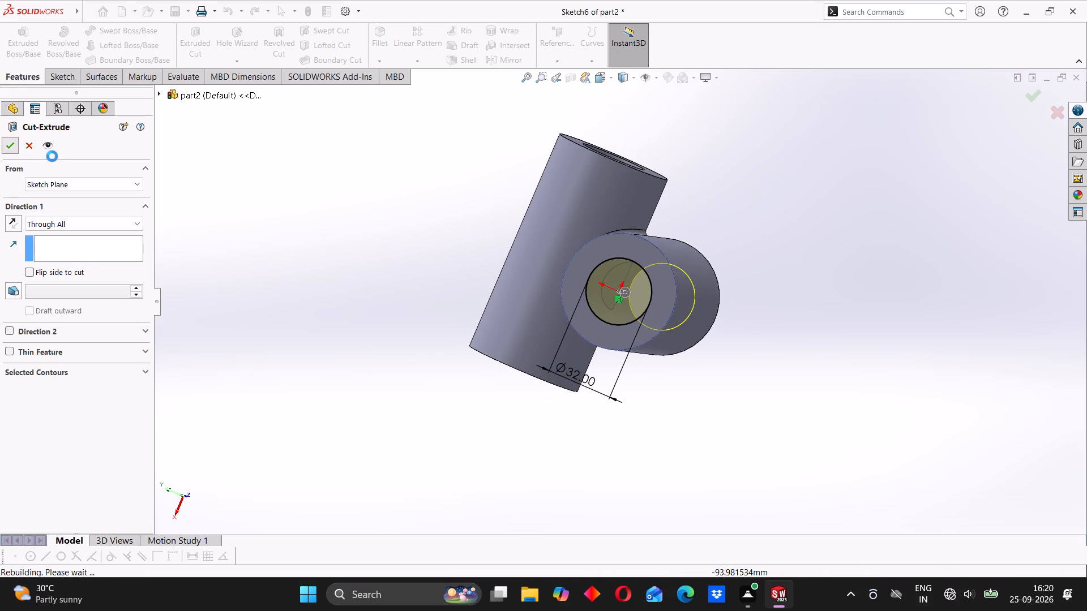
Examine the bores and the junction of the two crossing tubes from several sides.
middle_drag(487, 331, 508, 350)
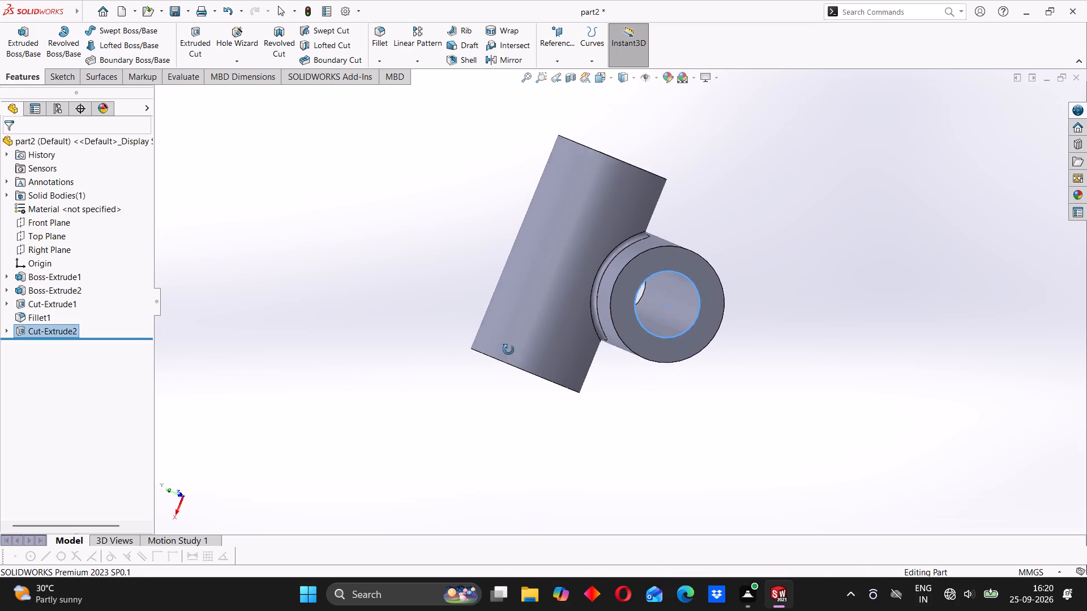
middle_drag(508, 350, 508, 349)
click(399, 335)
middle_drag(550, 378, 444, 350)
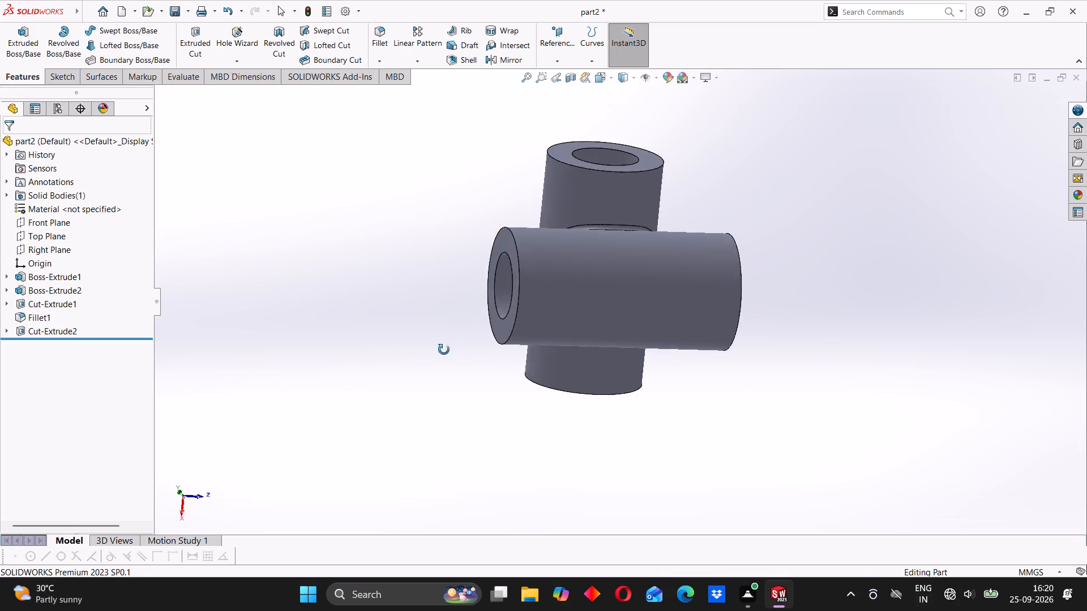
middle_drag(444, 350, 543, 417)
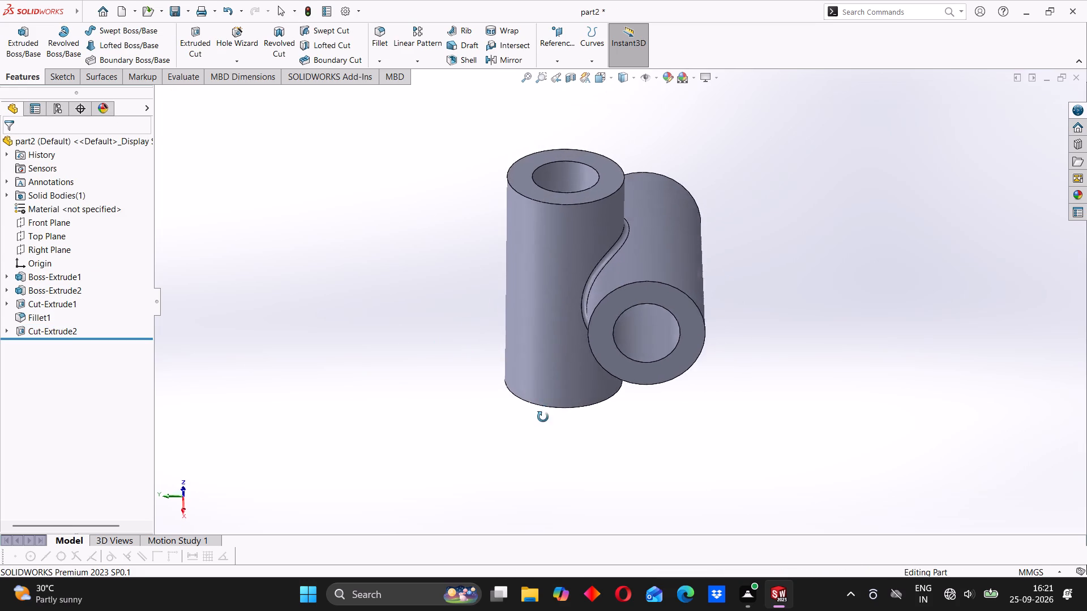
middle_drag(543, 417, 540, 339)
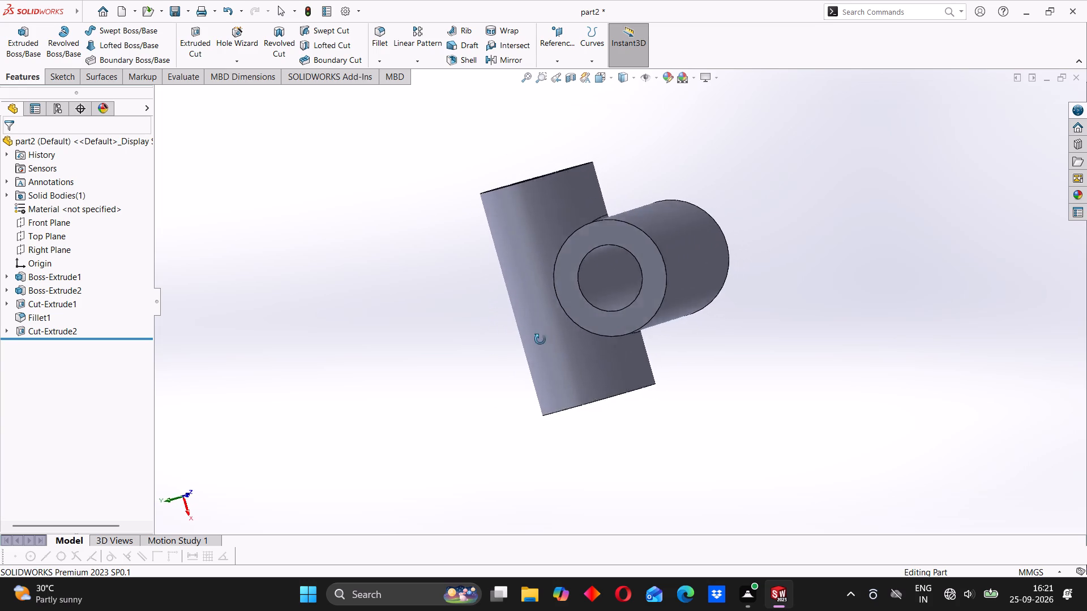
middle_drag(540, 339, 395, 329)
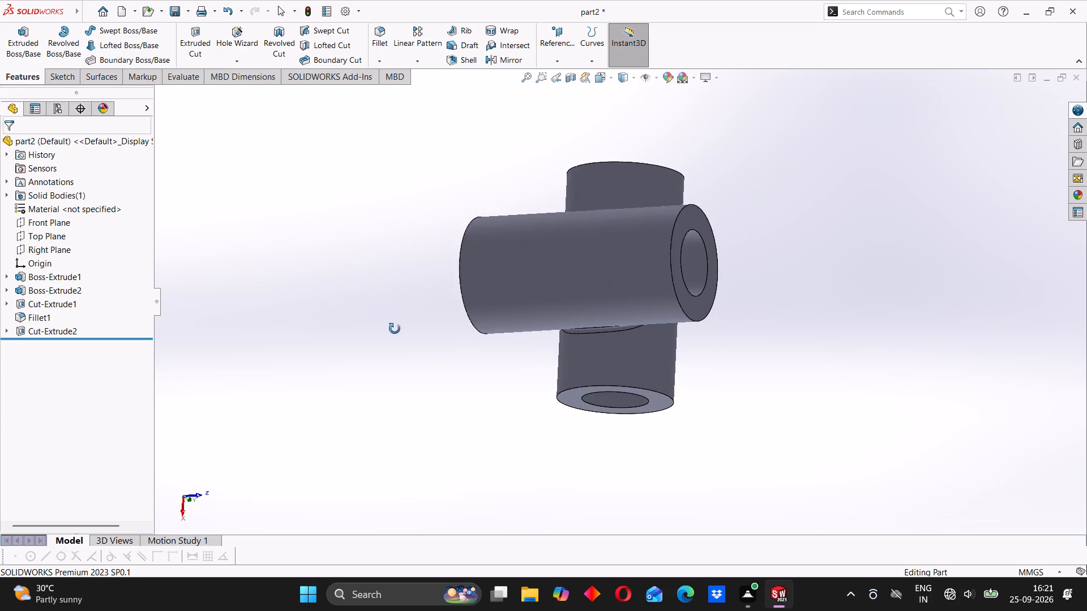
middle_drag(395, 329, 369, 329)
scroll(404, 326, up, 4)
middle_drag(551, 371, 452, 384)
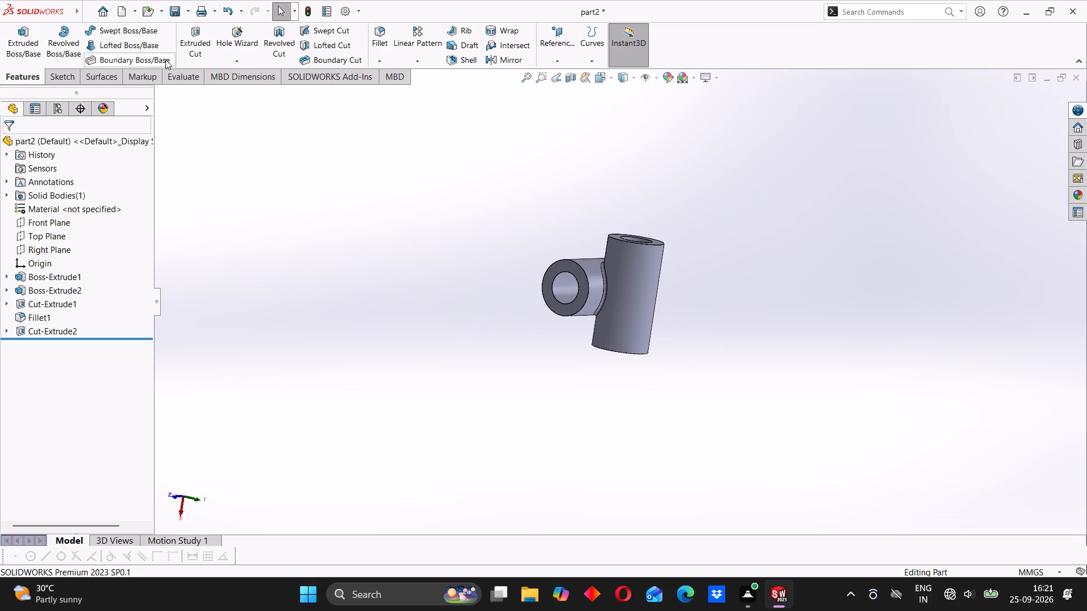
Save the modified part under the name part2 in the ASSEBLY 5 folder, replacing the existing file.
click(189, 14)
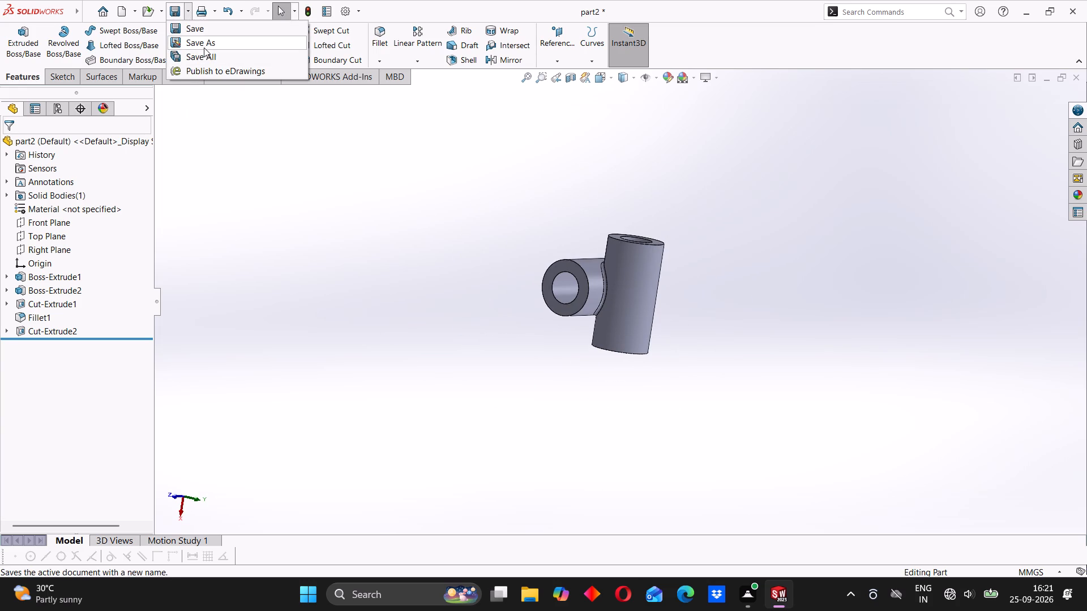
click(206, 45)
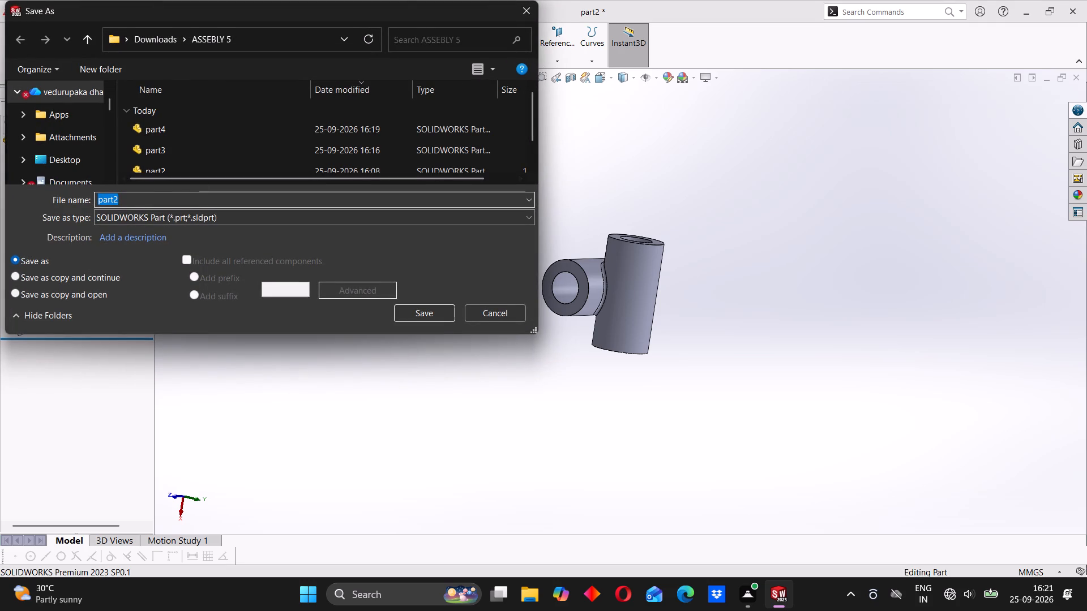
click(424, 312)
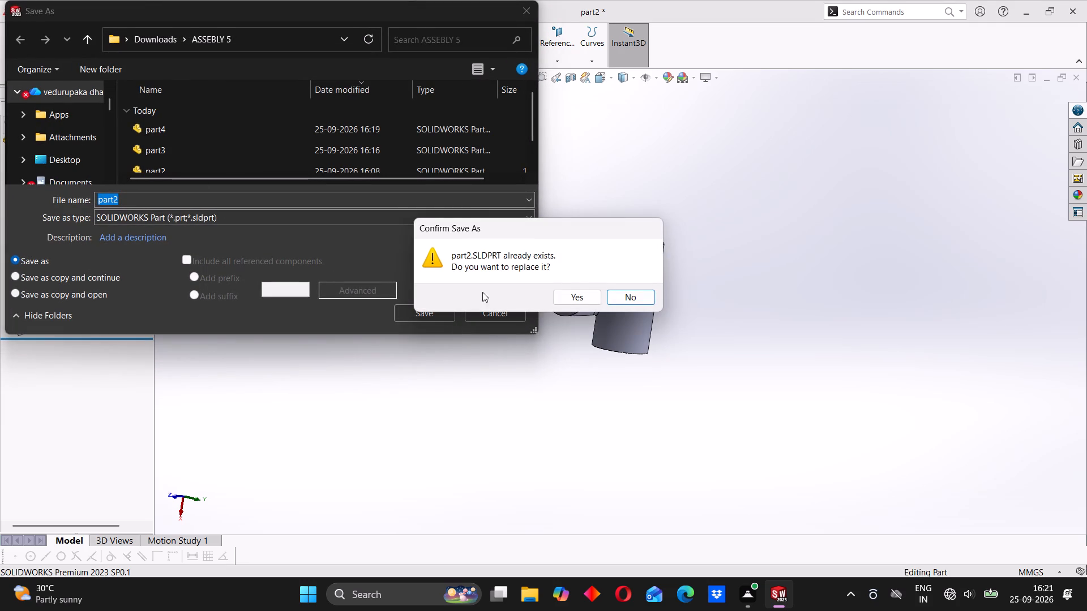
click(567, 298)
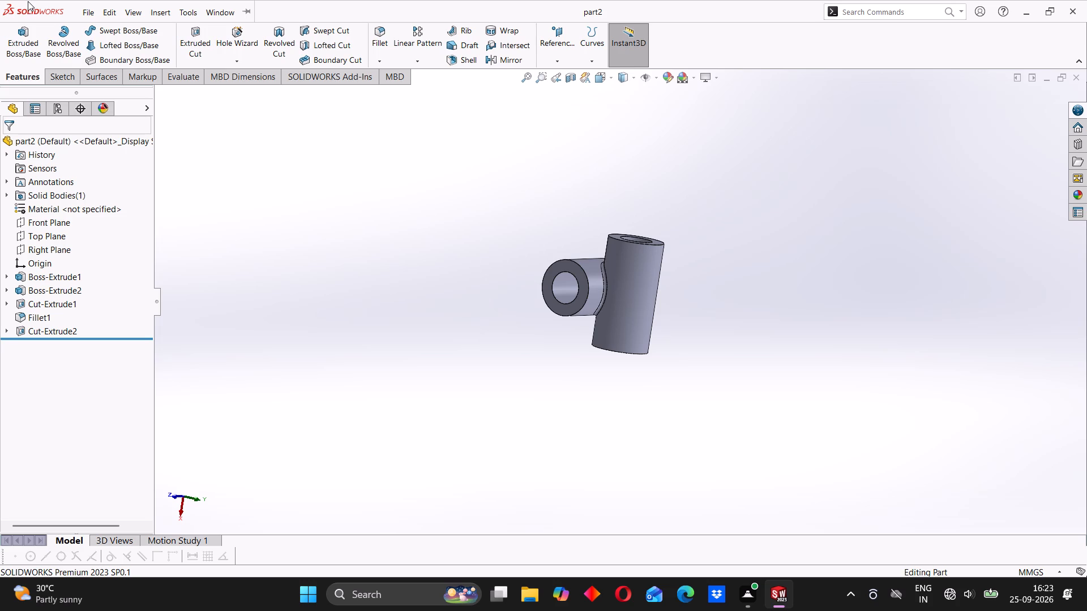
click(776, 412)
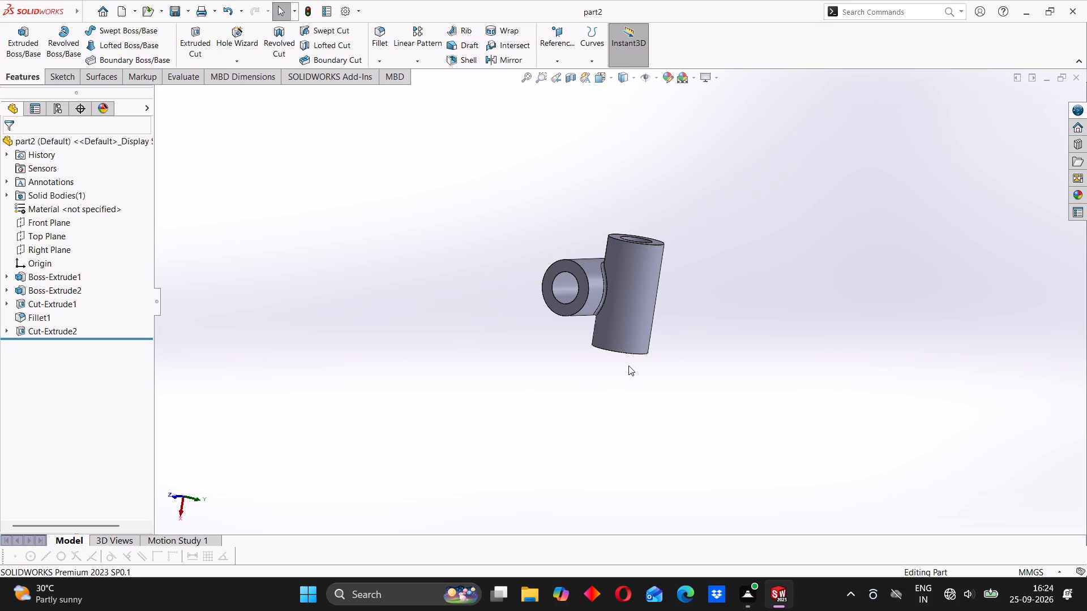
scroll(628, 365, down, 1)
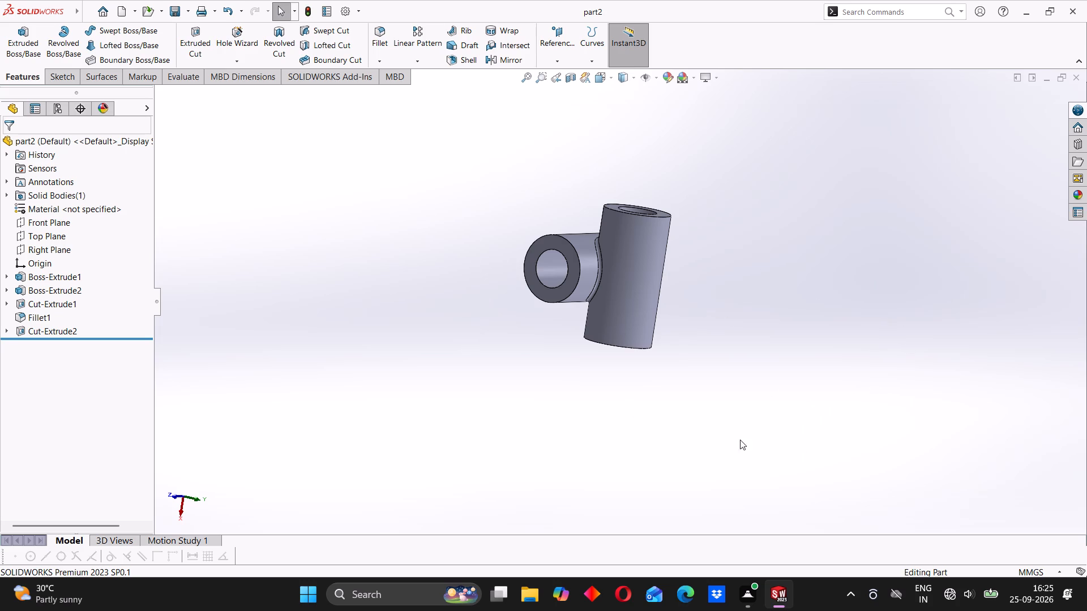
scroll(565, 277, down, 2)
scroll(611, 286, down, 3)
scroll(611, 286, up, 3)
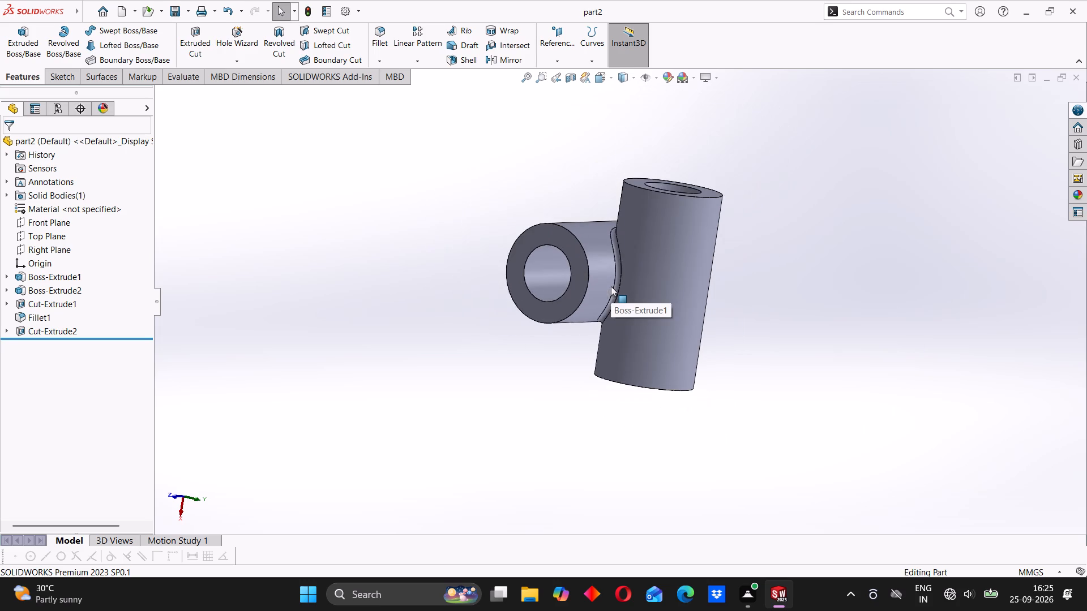
Inspect the saved part2 from all sides, checking both tubes' through bores and the filleted junction between them.
middle_drag(712, 307, 428, 275)
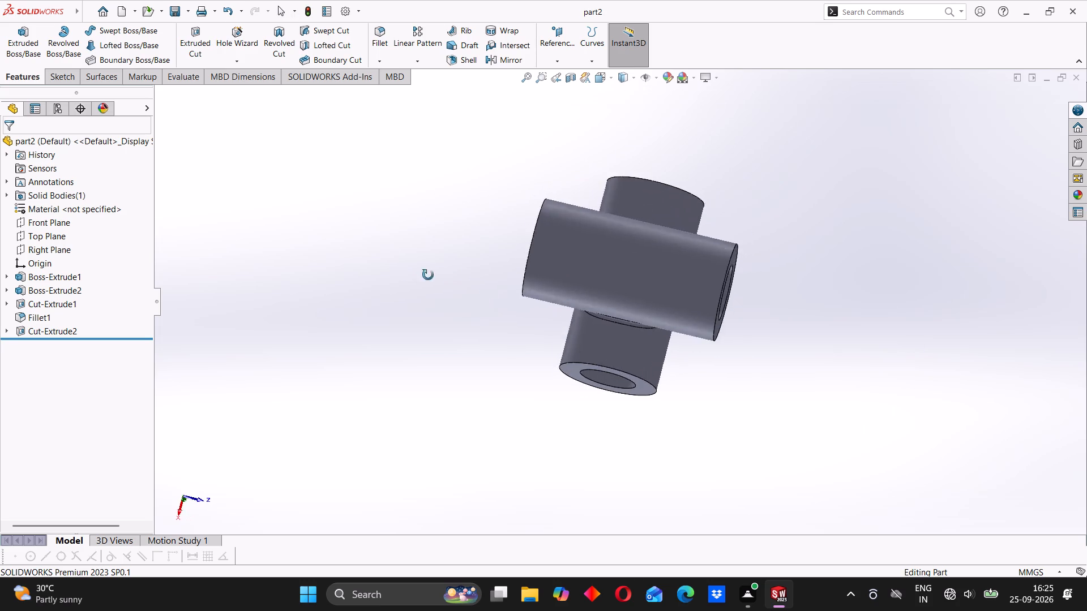
middle_drag(428, 275, 844, 376)
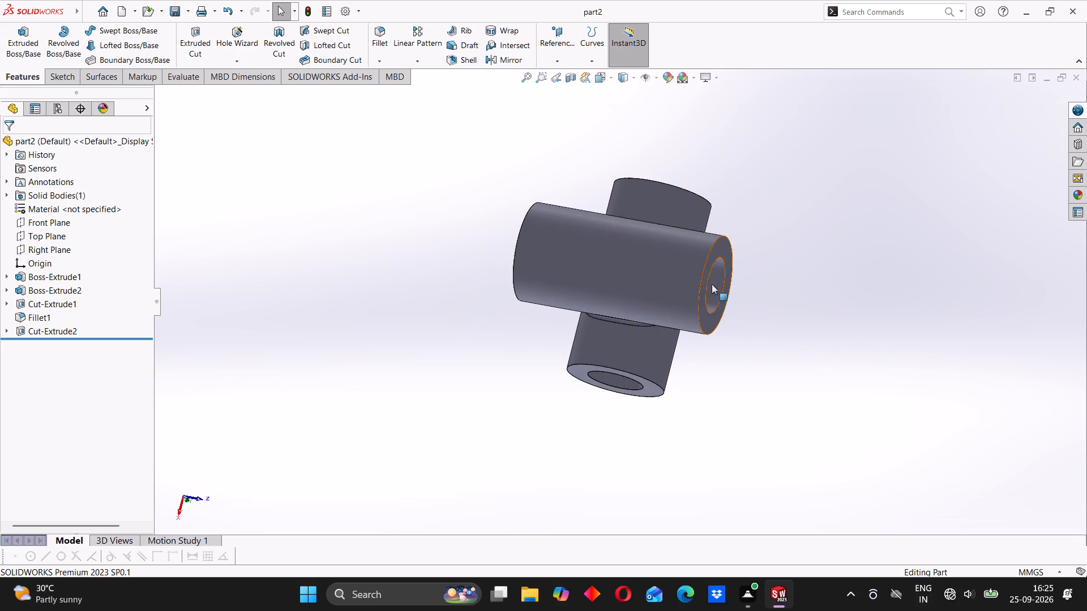
middle_drag(706, 287, 653, 292)
scroll(653, 292, up, 1)
middle_drag(767, 286, 733, 294)
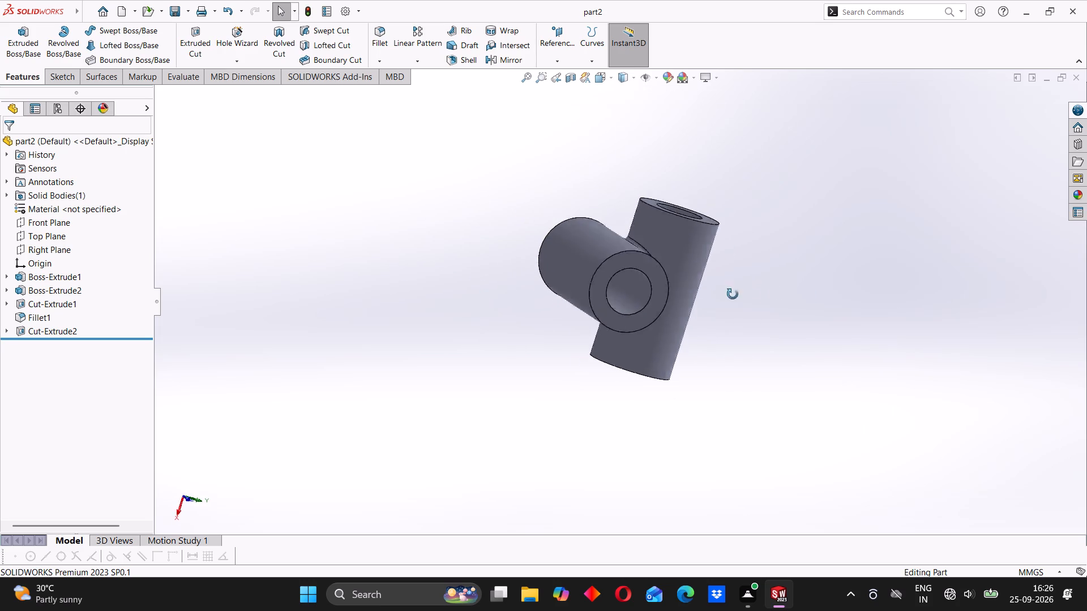
middle_drag(733, 294, 799, 339)
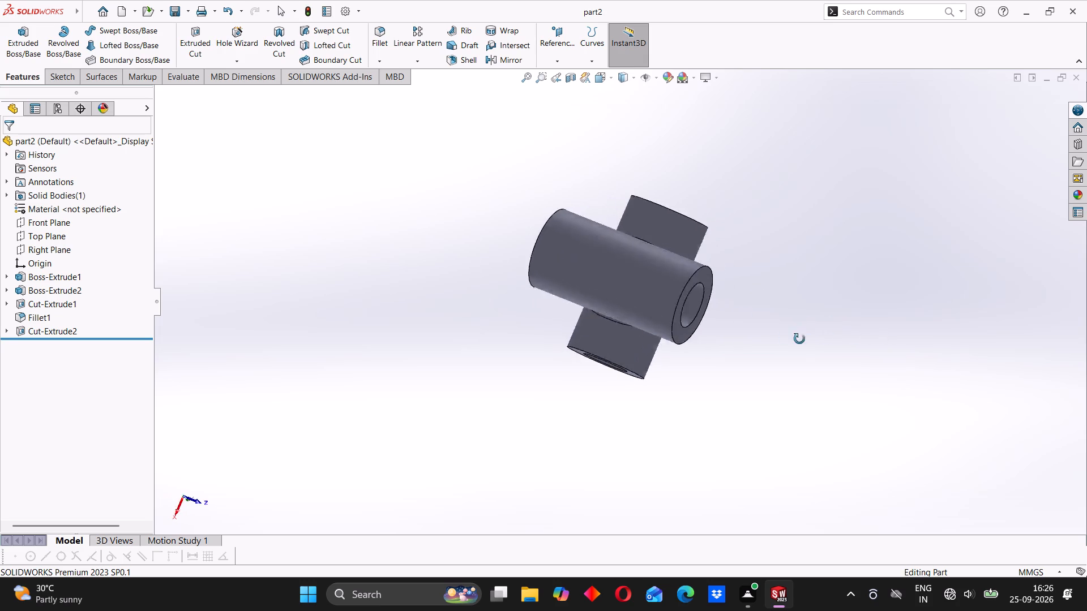
middle_drag(799, 339, 896, 385)
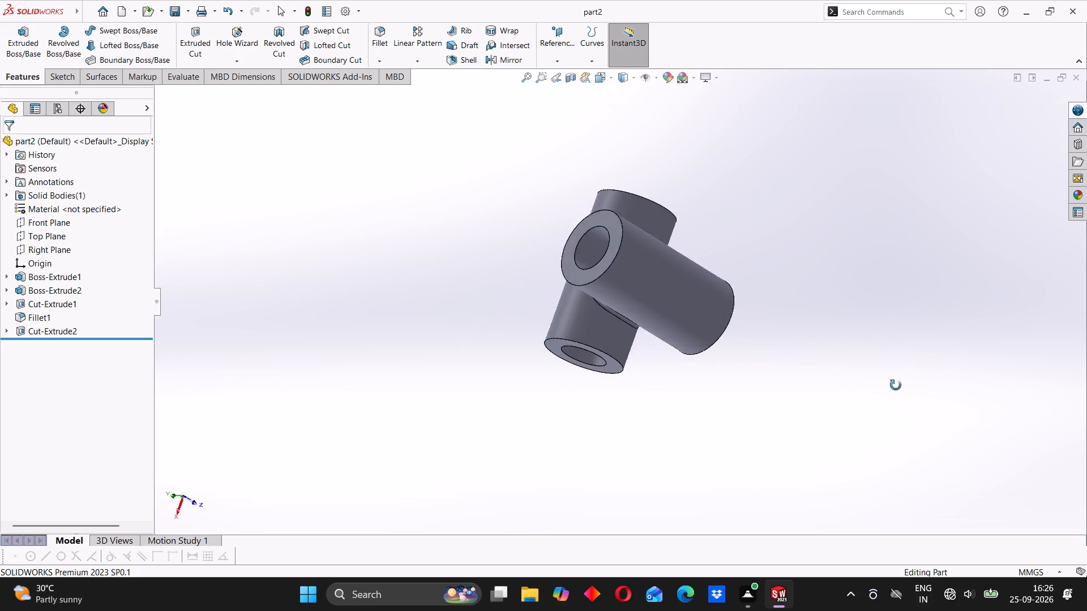
middle_drag(896, 385, 970, 410)
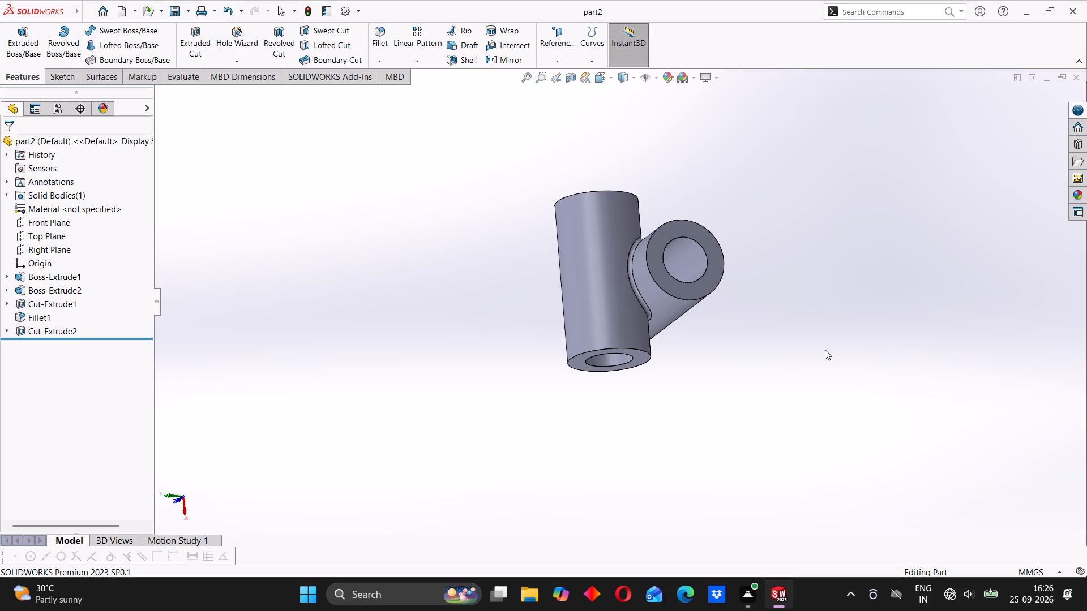
scroll(725, 349, up, 2)
middle_drag(721, 350, 529, 314)
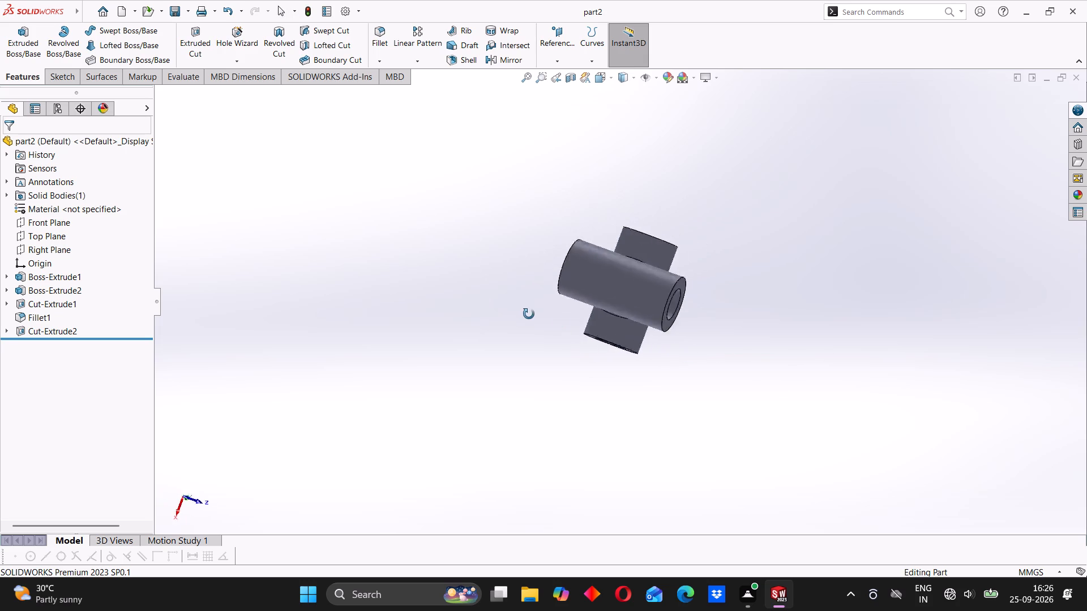
middle_drag(529, 314, 816, 355)
scroll(643, 303, down, 3)
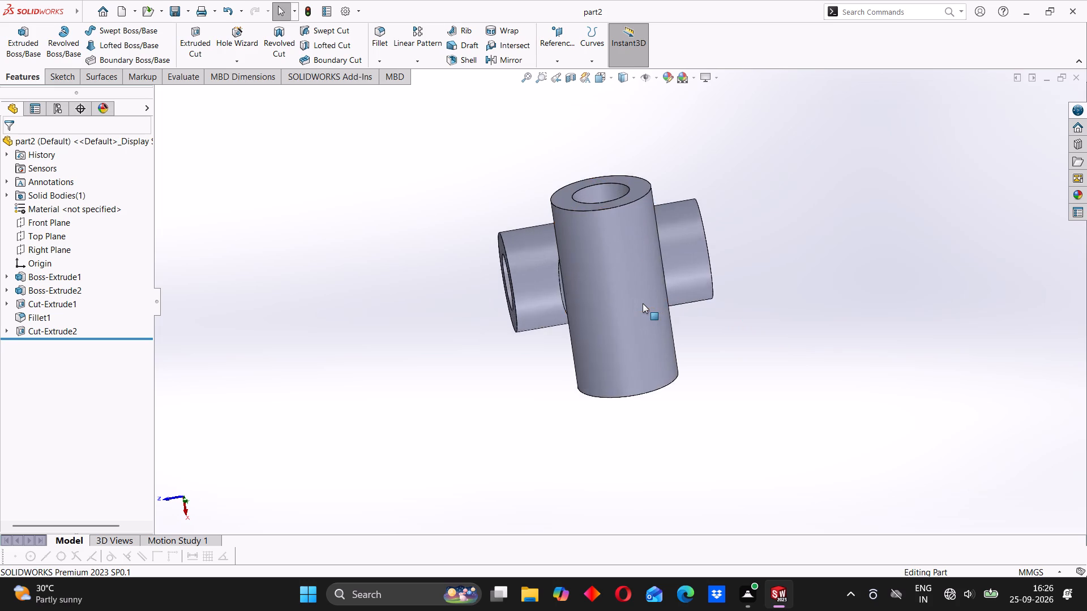
scroll(643, 303, down, 2)
middle_drag(790, 314, 442, 291)
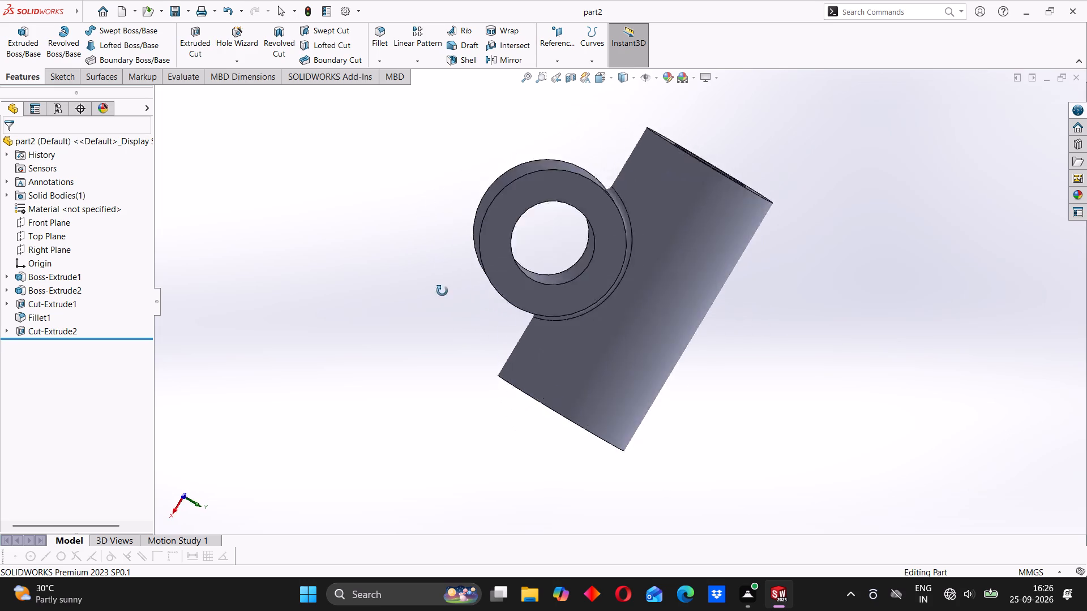
middle_drag(442, 291, 748, 367)
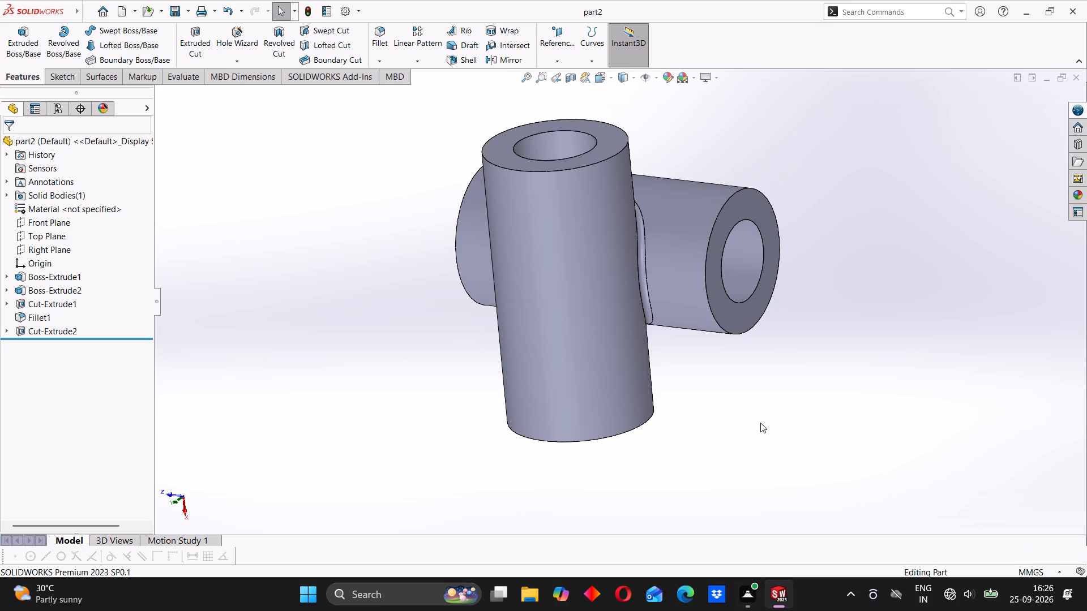
middle_drag(749, 424, 619, 453)
scroll(729, 335, up, 2)
middle_drag(722, 341, 753, 450)
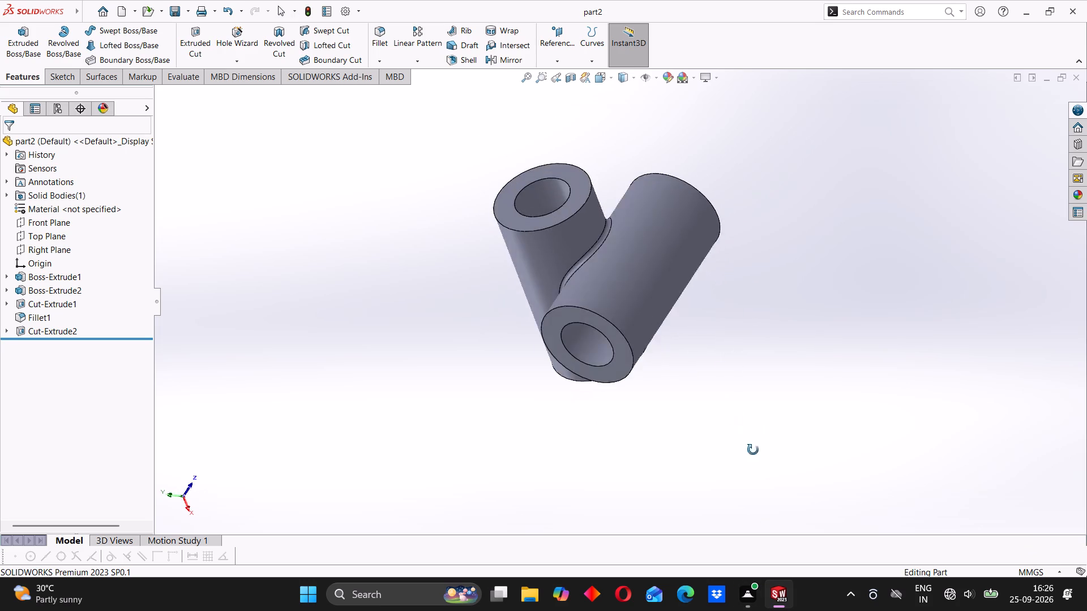
middle_drag(753, 450, 807, 555)
middle_drag(793, 335, 762, 369)
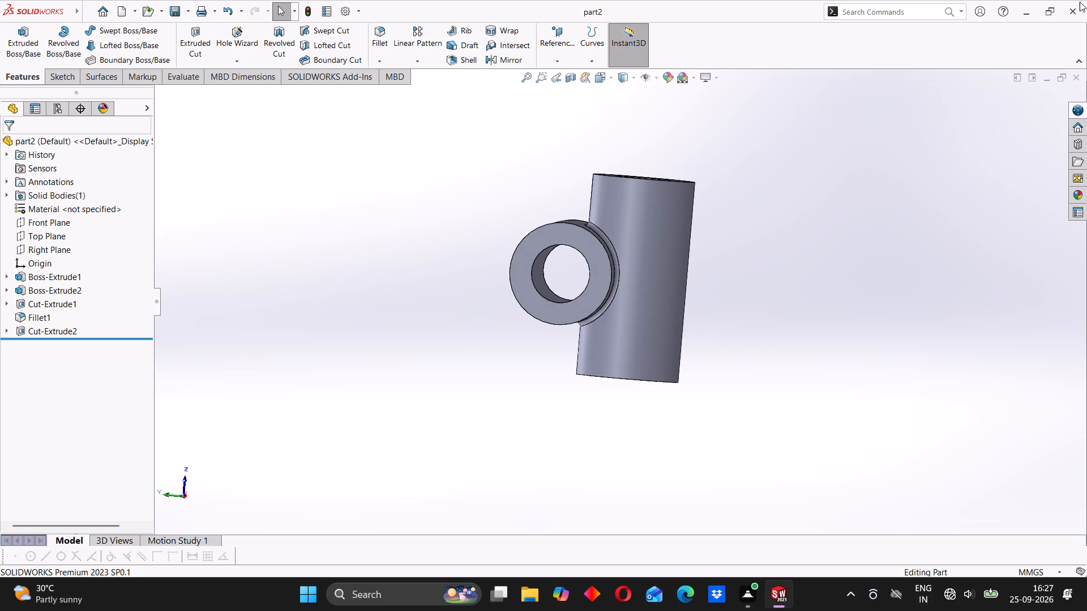
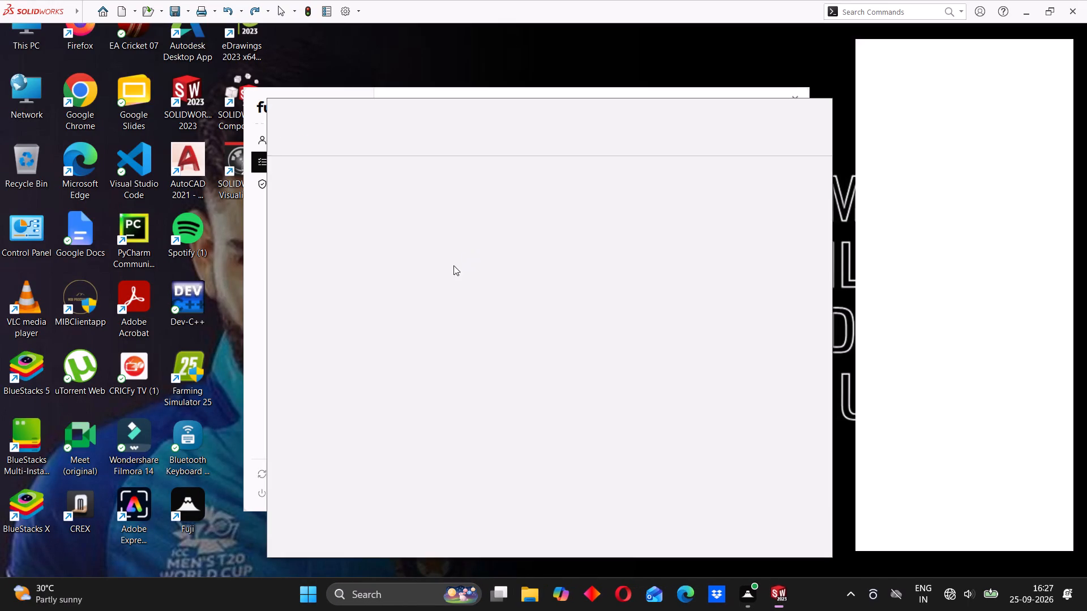
Start a new assembly and load Part1, part2, part3 and part4 from the ASSEBLY 5 folder for insertion.
click(383, 208)
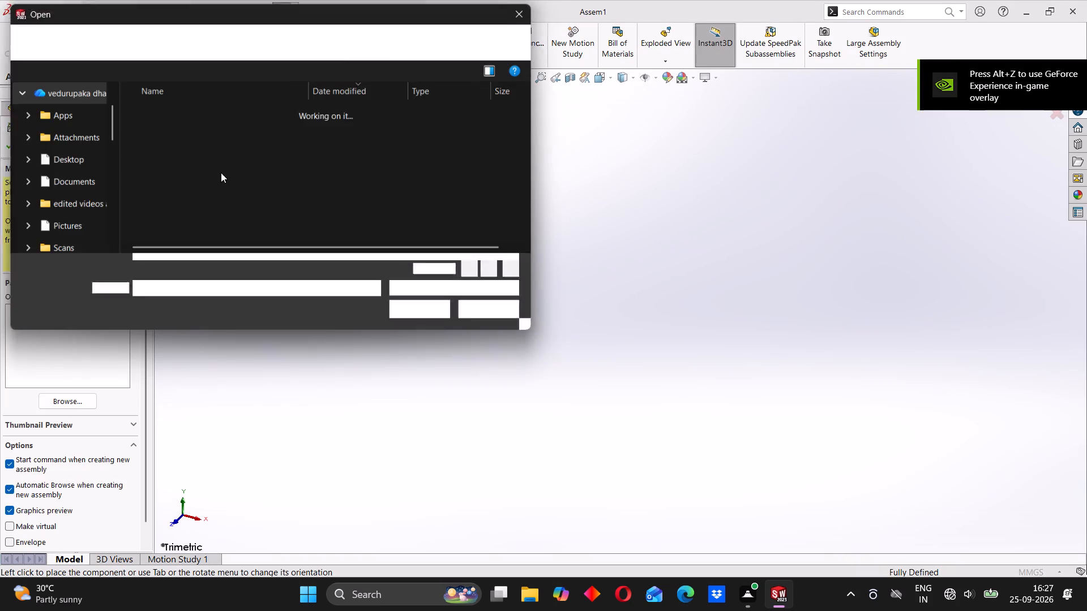
drag(174, 210, 162, 126)
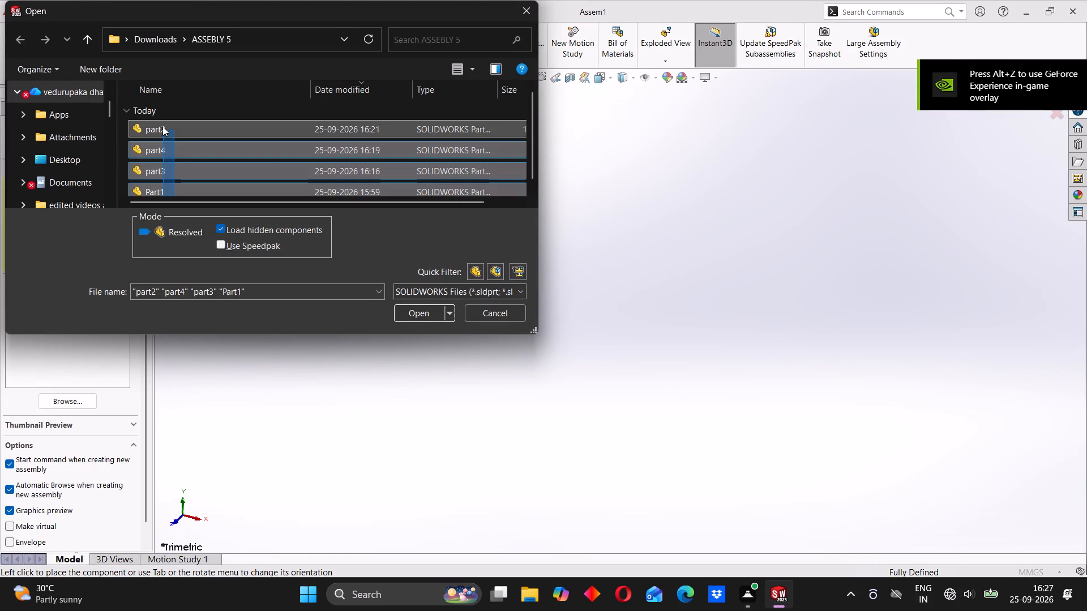
drag(162, 126, 162, 122)
click(420, 312)
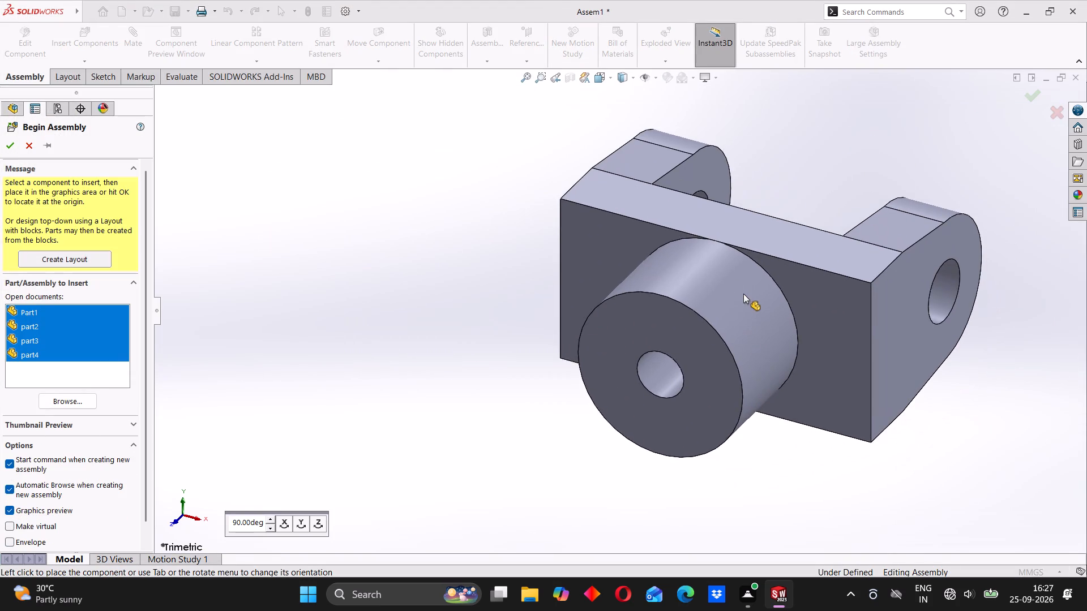
Place Part1, part2, part3 and part4 in the assembly one after another, spaced apart from each other.
click(743, 294)
scroll(743, 295, up, 8)
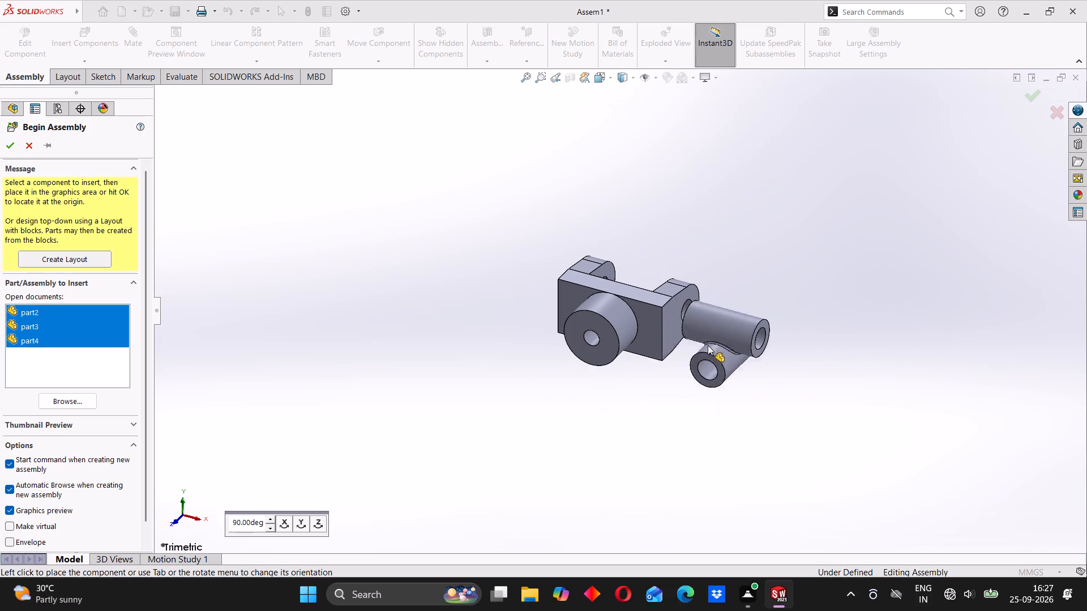
click(834, 274)
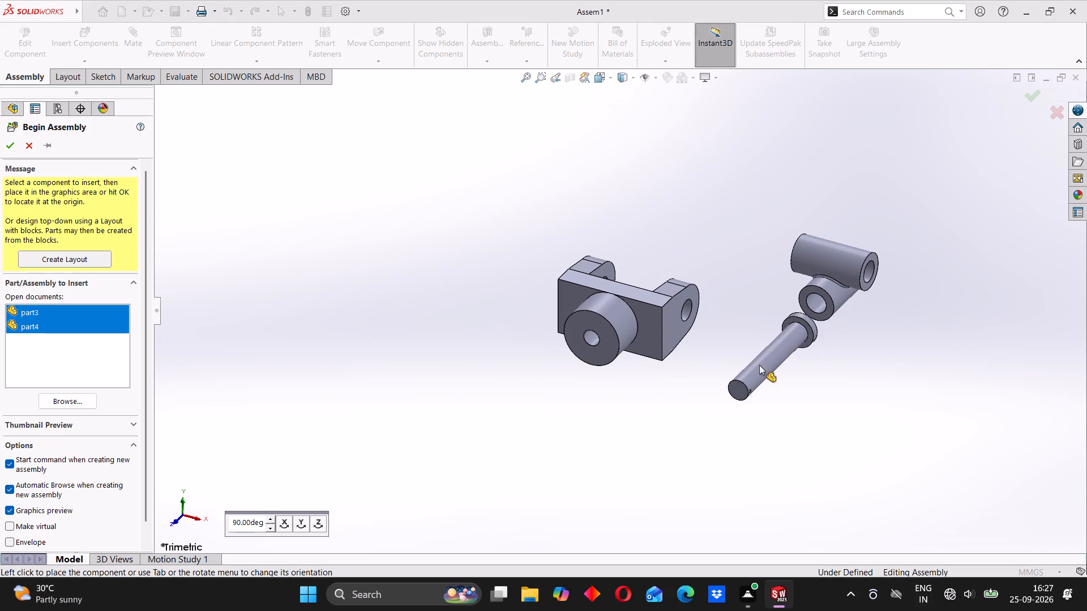
click(748, 378)
click(879, 381)
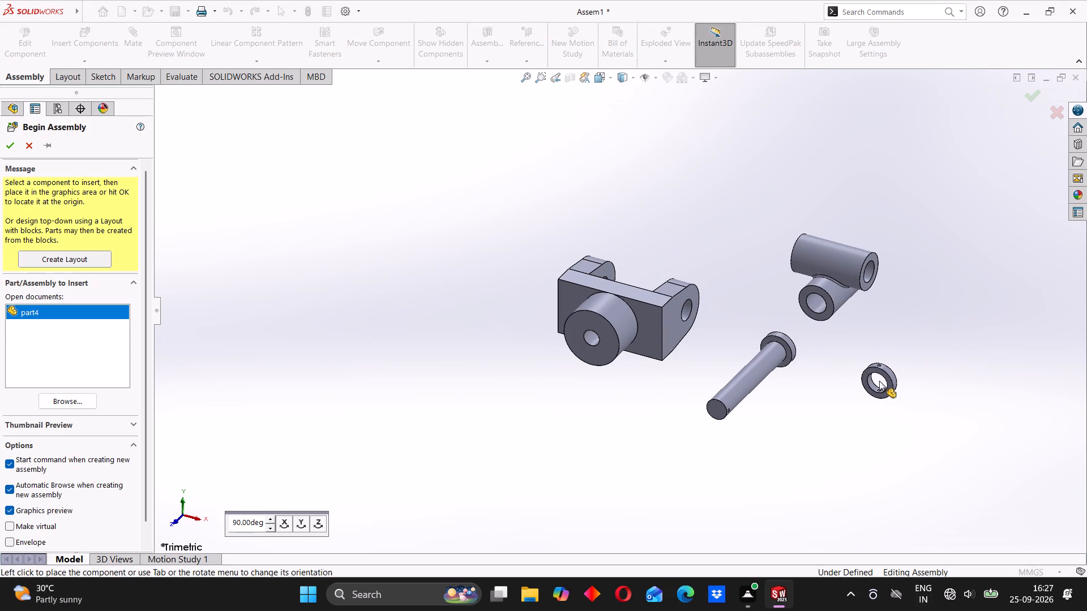
Add a second instance of Part1 to the assembly by copying the placed fork bracket into free space.
middle_drag(715, 251, 529, 303)
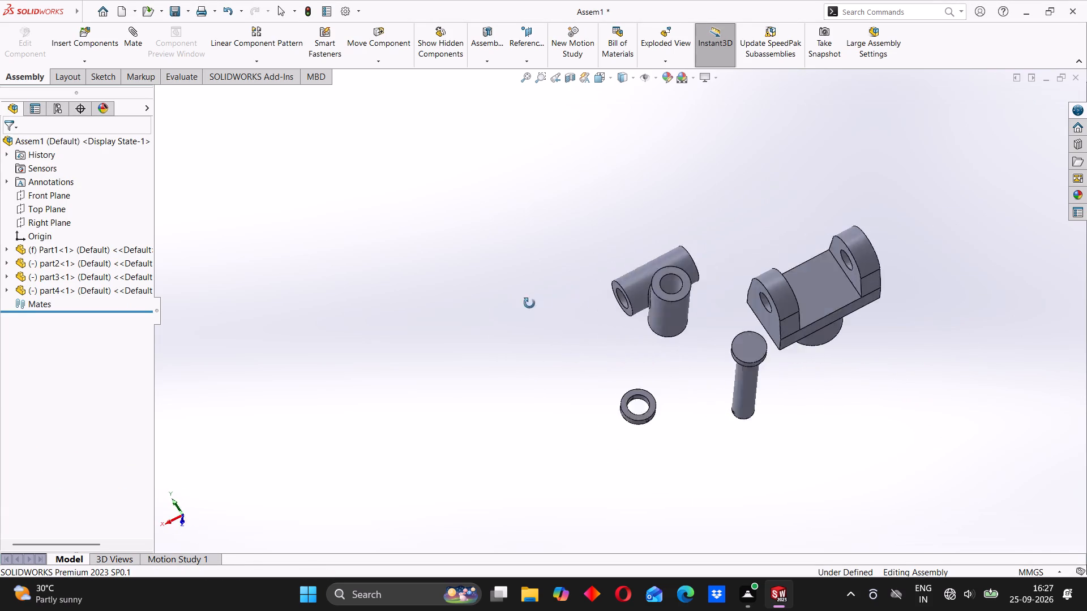
middle_drag(529, 303, 489, 305)
scroll(815, 341, up, 3)
middle_drag(778, 347, 766, 266)
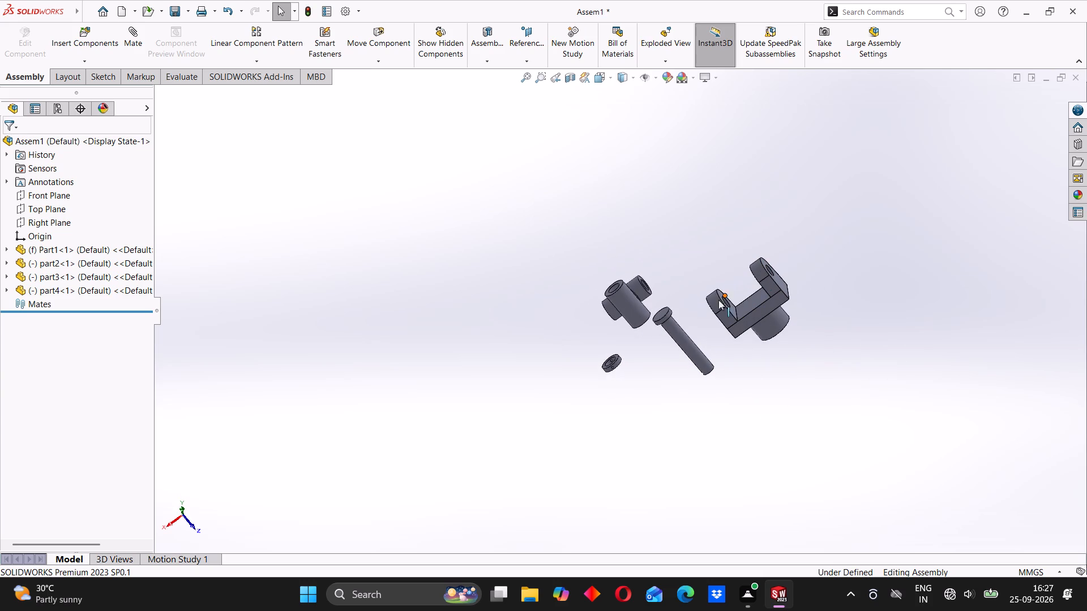
scroll(690, 319, down, 1)
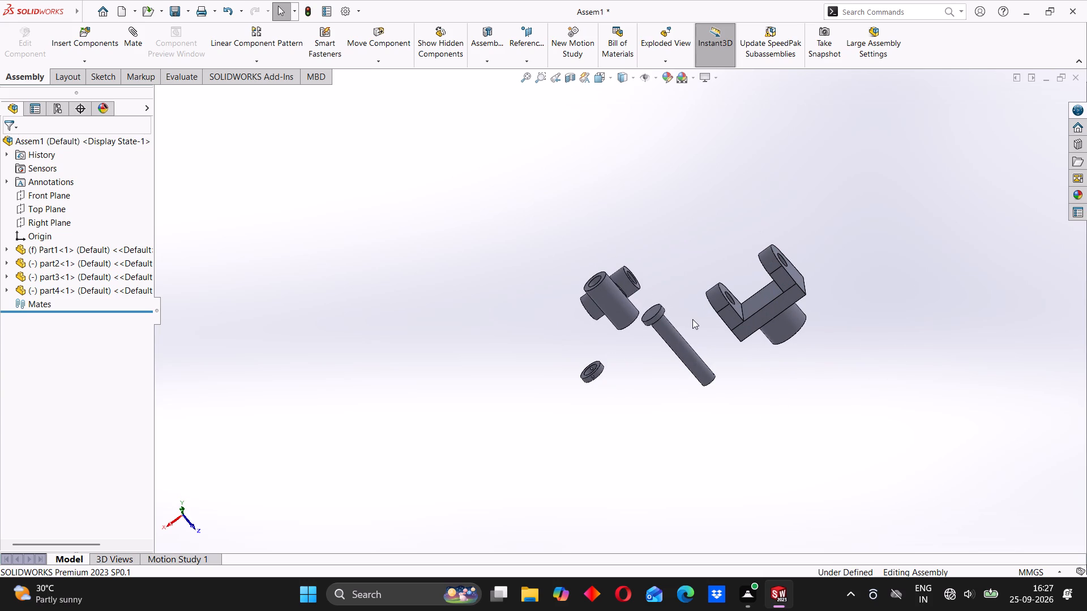
ctrl+drag(773, 309, 483, 252)
Add second instances of the part3 pin and the part4 ring by copying them beside the originals.
scroll(637, 256, up, 2)
middle_drag(677, 274, 554, 393)
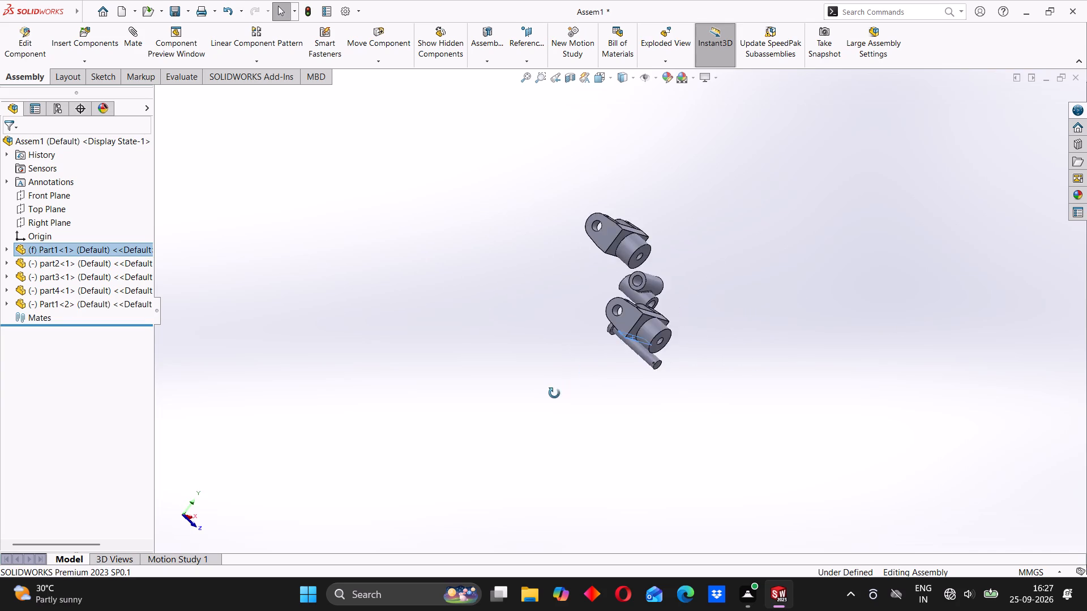
middle_drag(554, 393, 554, 394)
scroll(637, 328, up, 2)
middle_drag(653, 313, 713, 374)
click(671, 295)
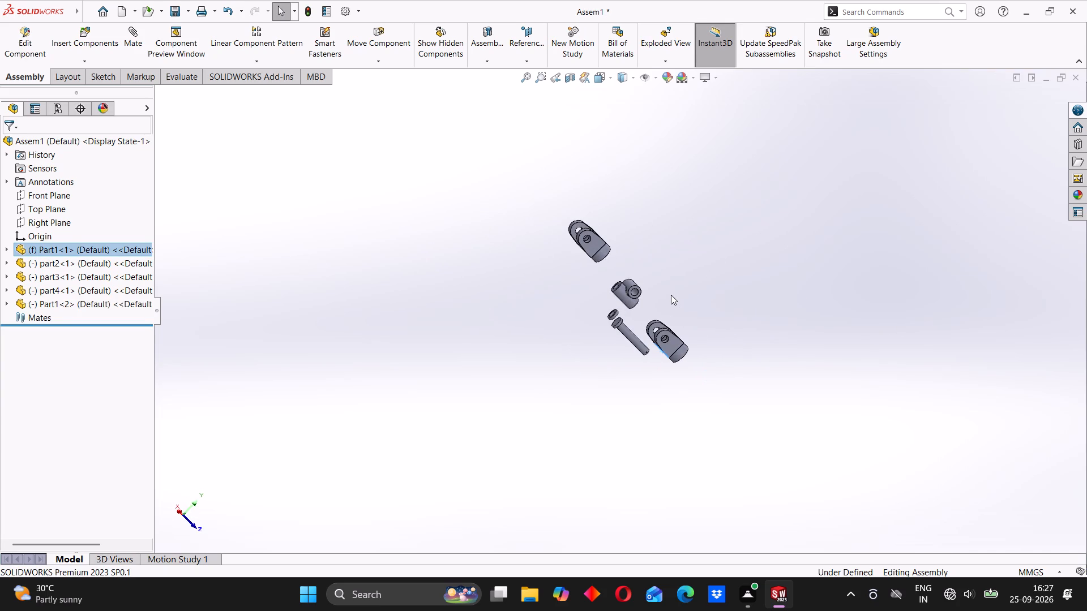
middle_drag(657, 303, 734, 283)
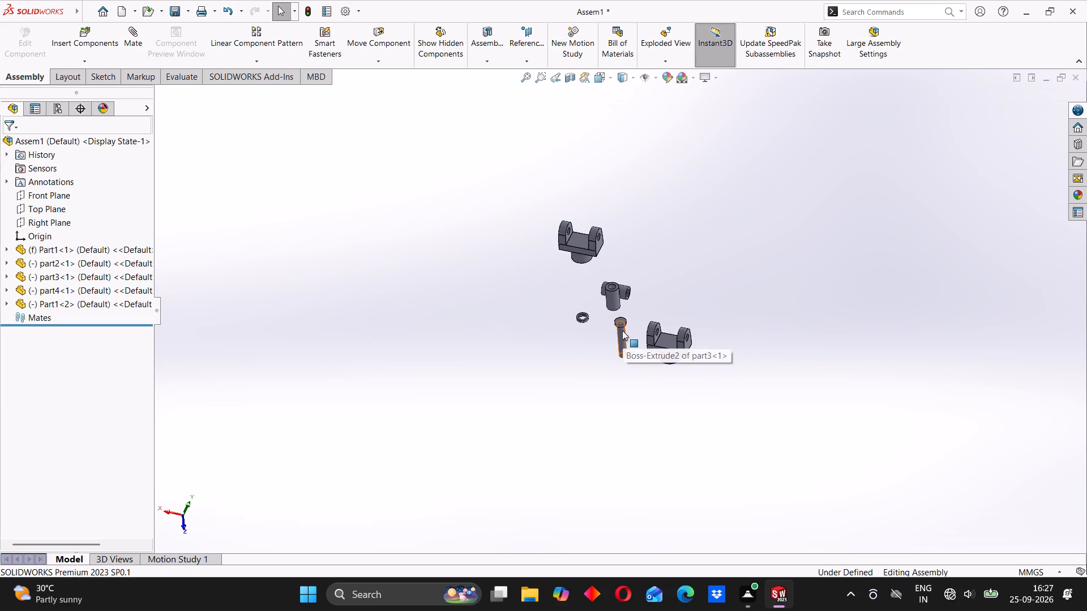
ctrl+drag(622, 329, 539, 329)
ctrl+drag(579, 319, 496, 310)
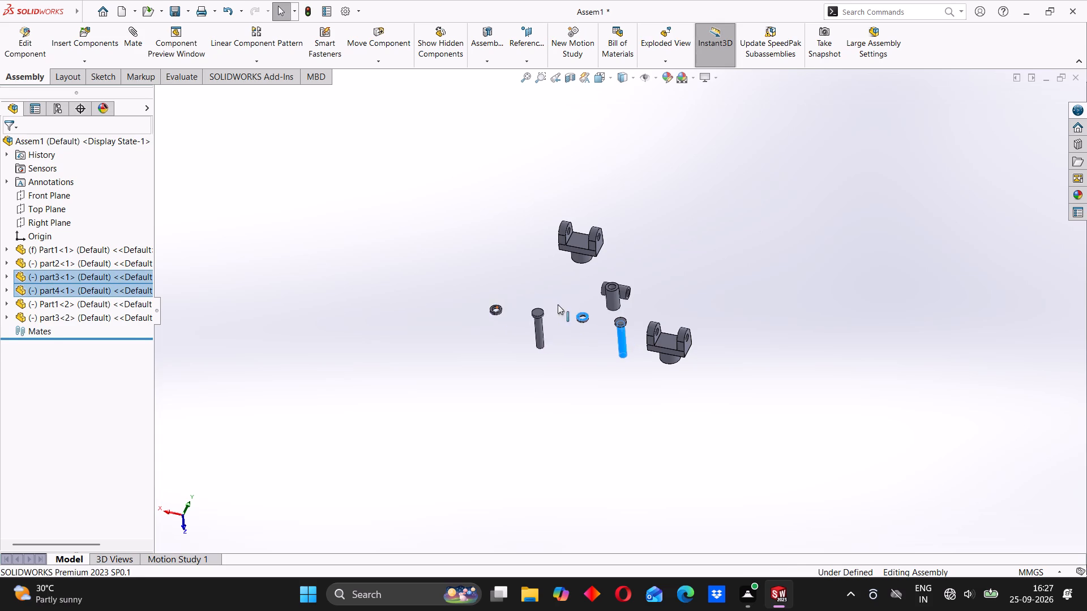
scroll(587, 288, down, 2)
scroll(639, 292, down, 2)
click(731, 320)
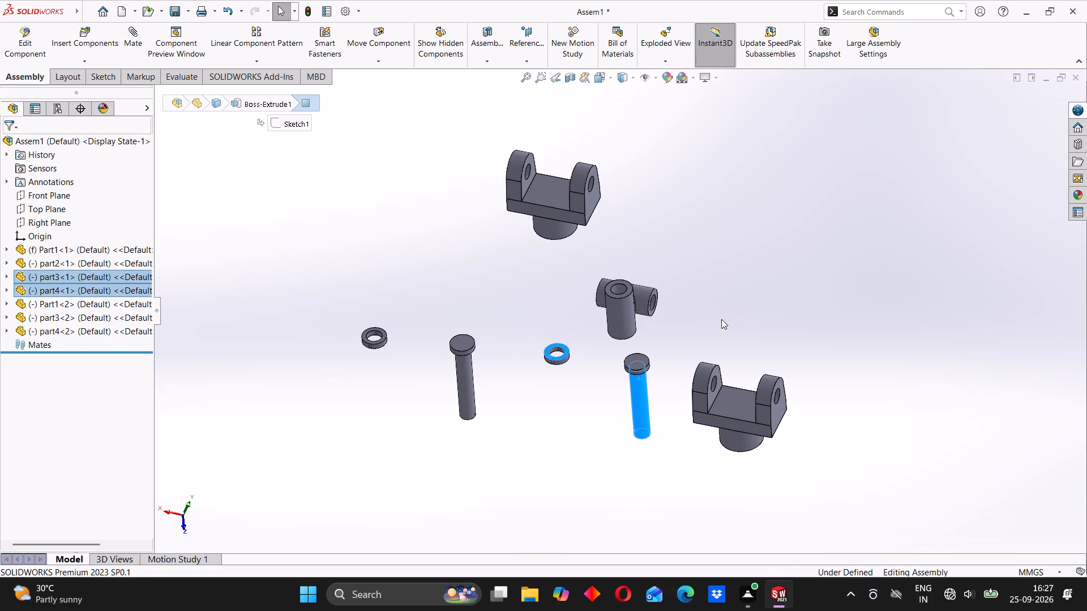
Add a concentric mate between the 32 mm bore of part2's Boss-Extrude2 tube and a lug hole of the first Part1.
scroll(687, 314, up, 1)
middle_drag(651, 319, 687, 321)
scroll(585, 300, down, 6)
middle_drag(746, 350, 665, 372)
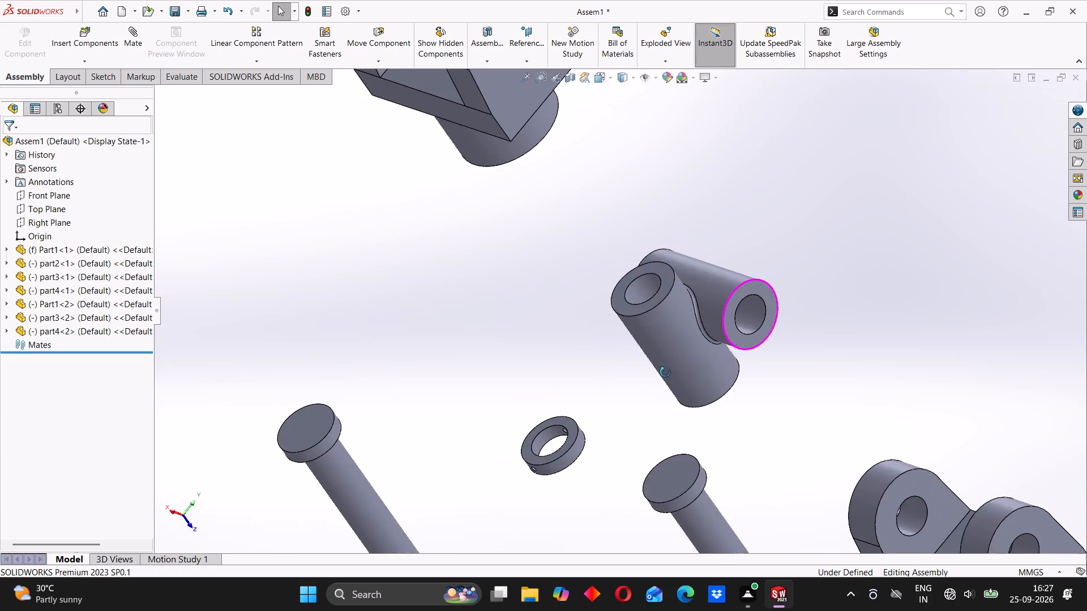
middle_drag(665, 372, 661, 372)
click(750, 314)
scroll(814, 346, up, 2)
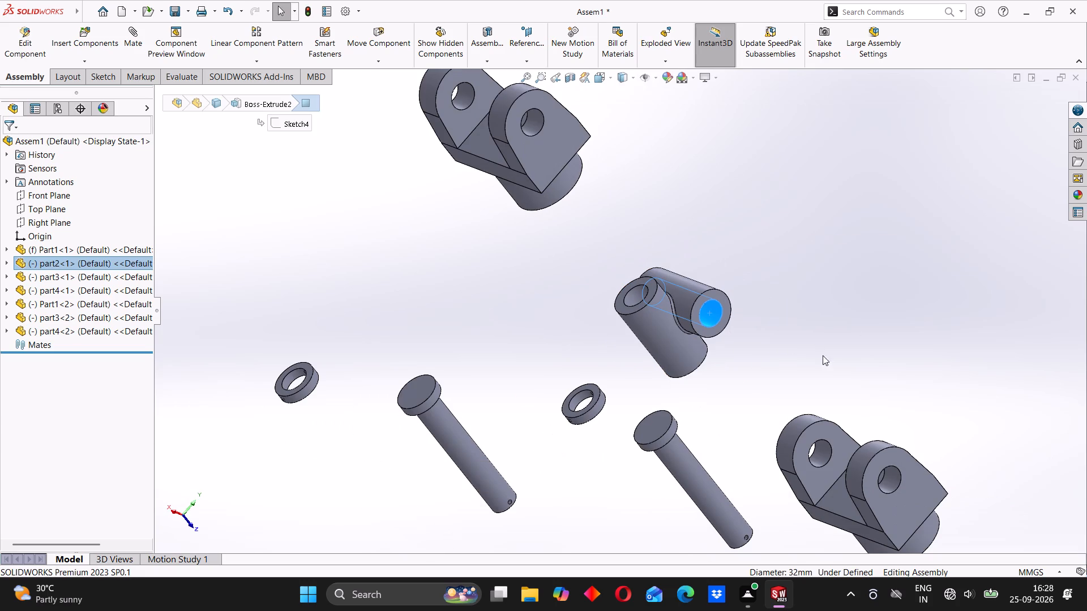
right_click(776, 248)
click(905, 171)
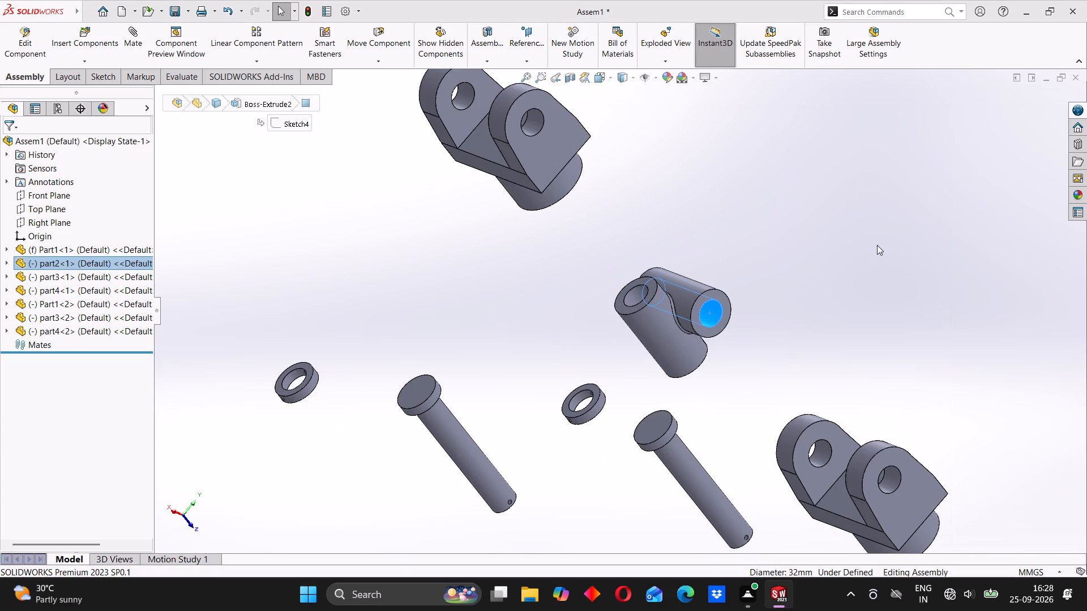
scroll(823, 456, down, 3)
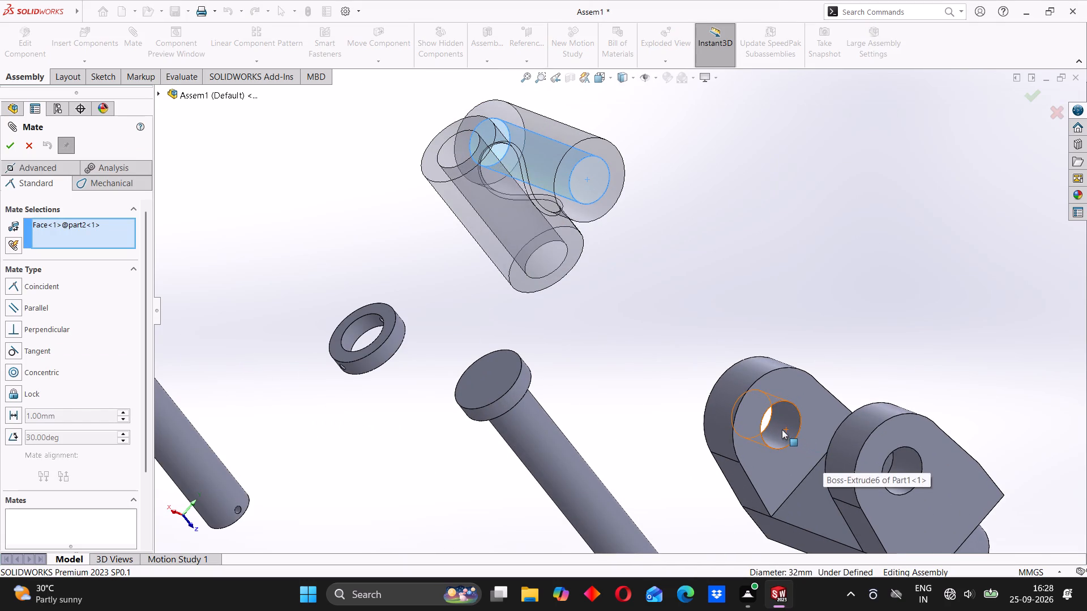
click(784, 428)
scroll(795, 418, up, 2)
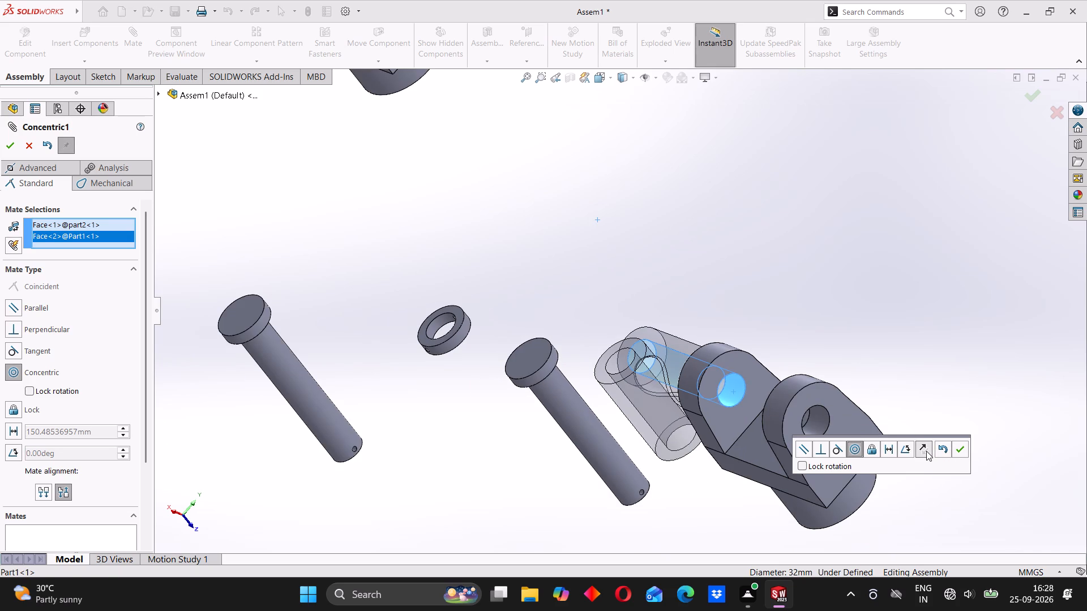
click(926, 451)
click(923, 449)
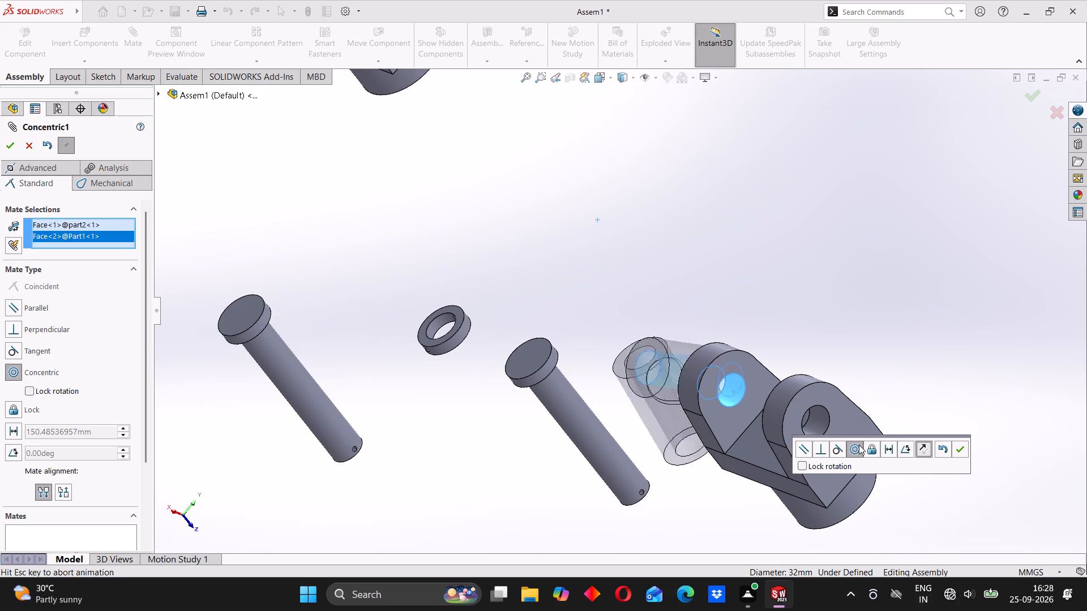
middle_drag(793, 340, 833, 338)
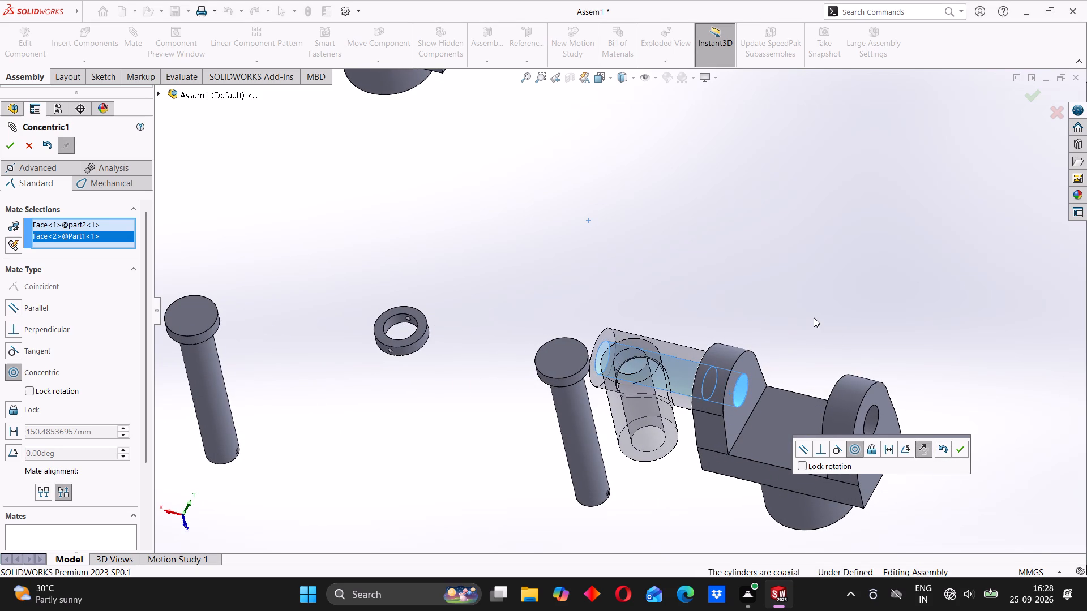
click(814, 317)
click(959, 446)
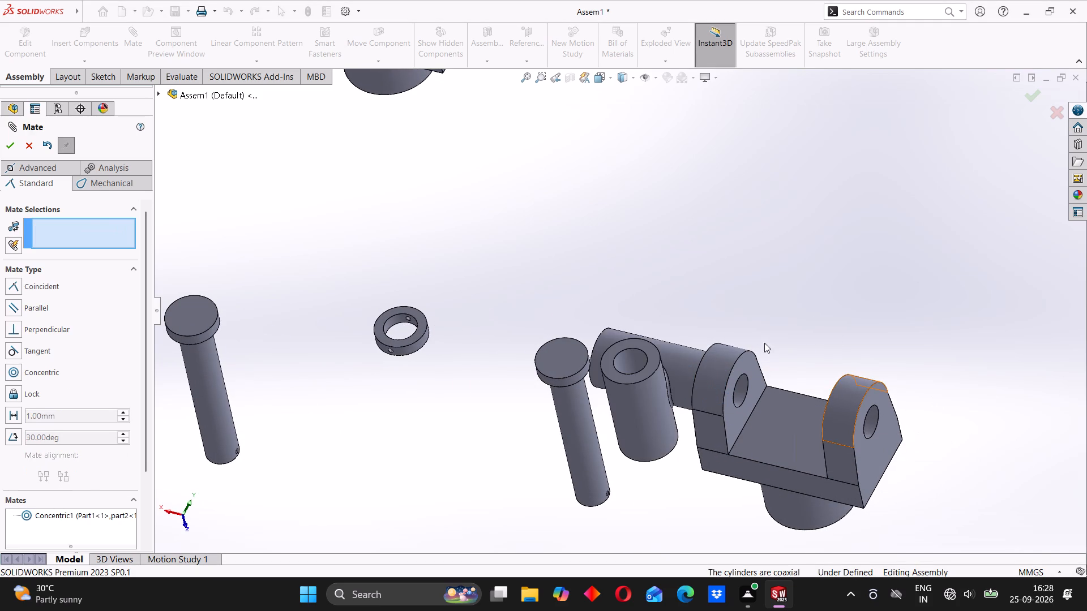
Slide part2 along the shared hole axis until its mated tube sits between the two lugs of Part1.
scroll(755, 330, down, 2)
drag(625, 375, 666, 388)
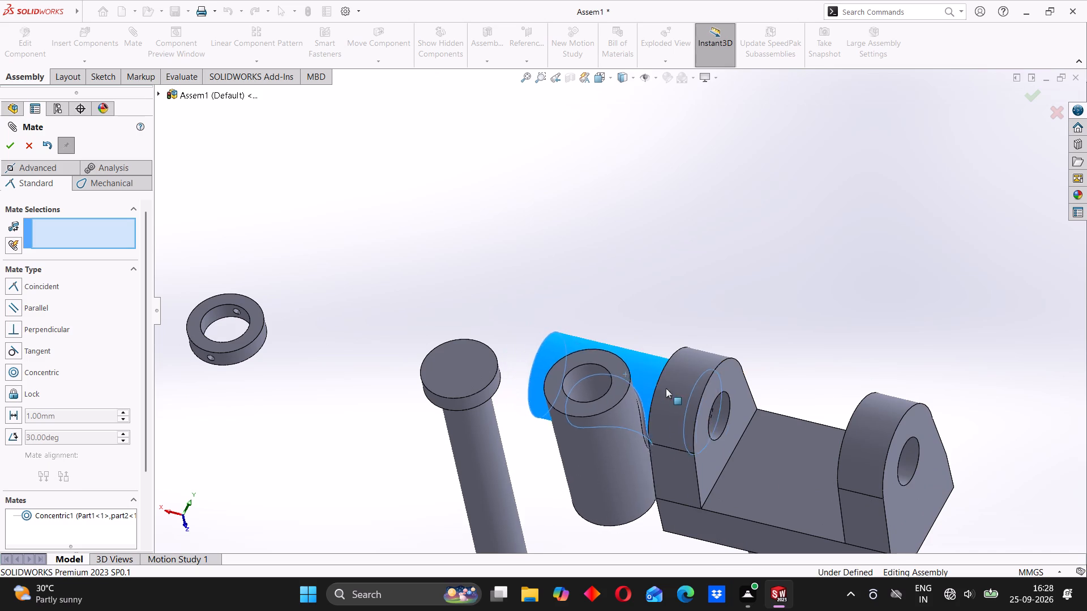
drag(666, 388, 811, 432)
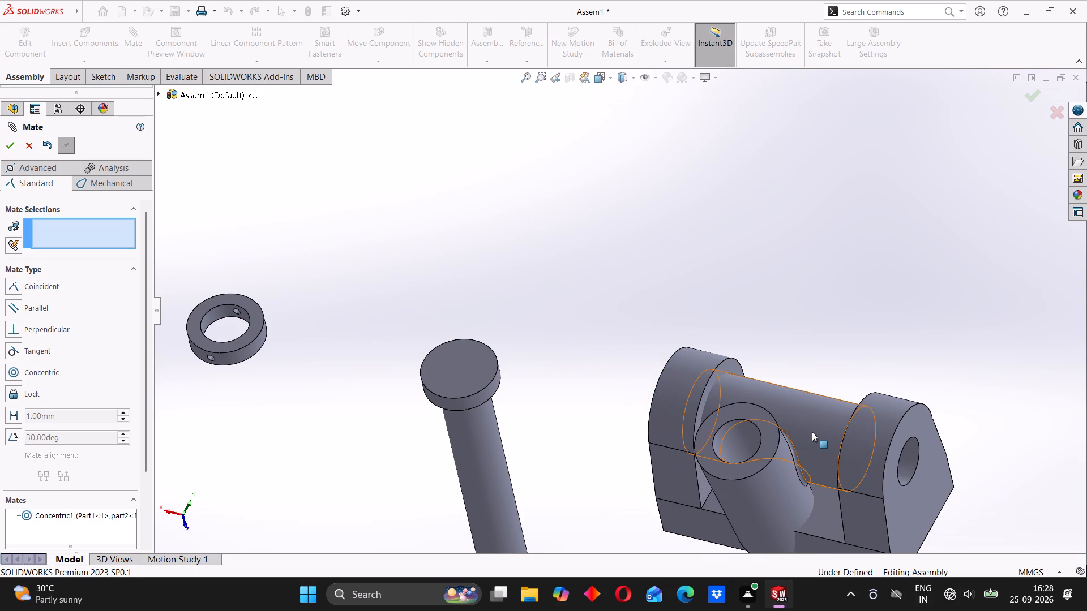
scroll(802, 426, down, 4)
scroll(777, 419, up, 2)
click(738, 384)
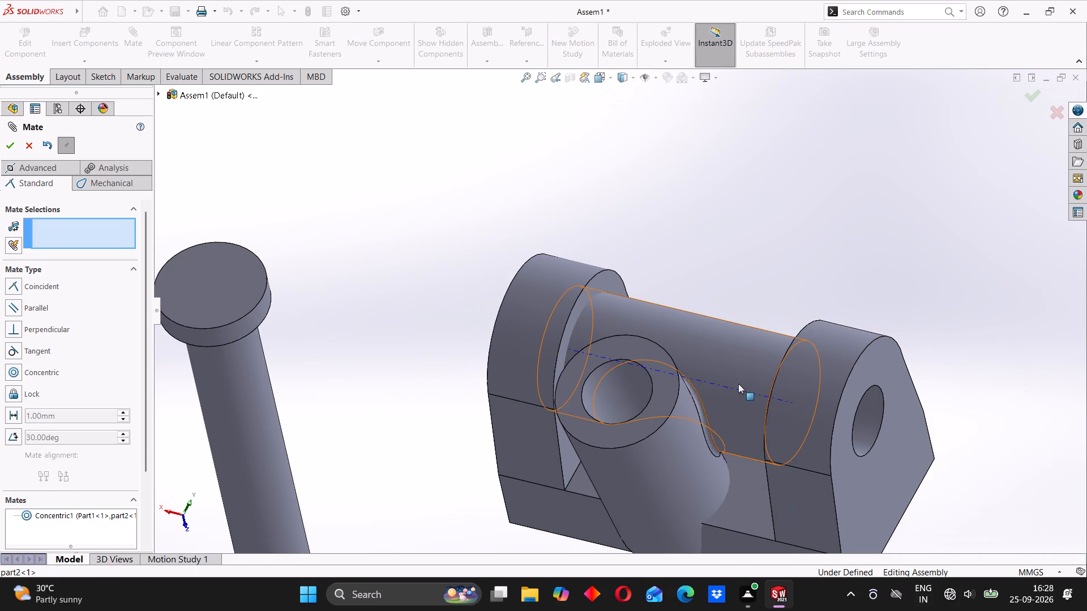
scroll(729, 377, down, 3)
drag(674, 352, 684, 357)
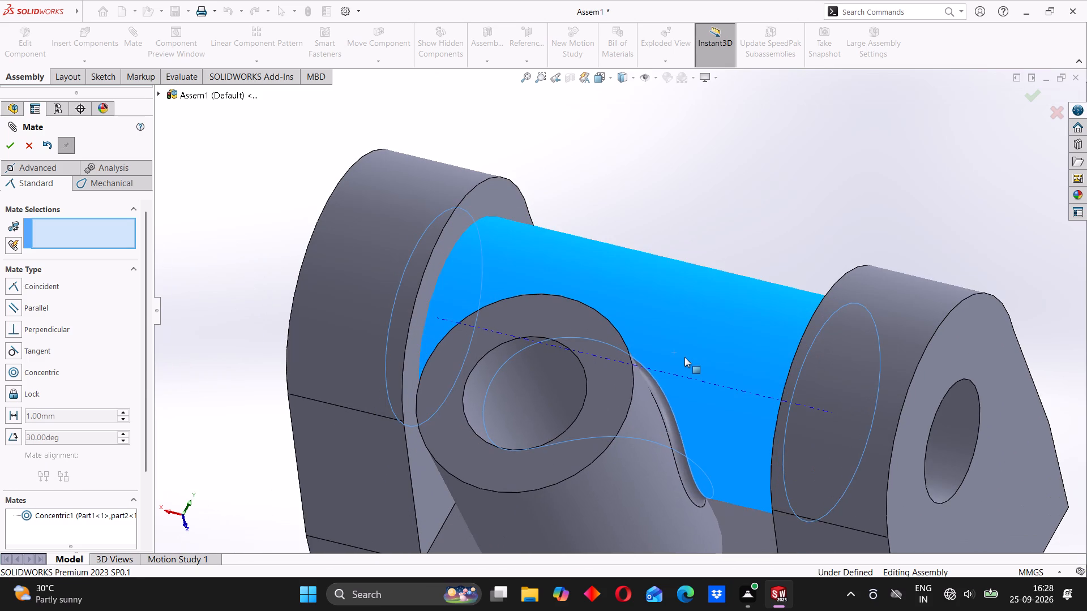
drag(684, 357, 715, 359)
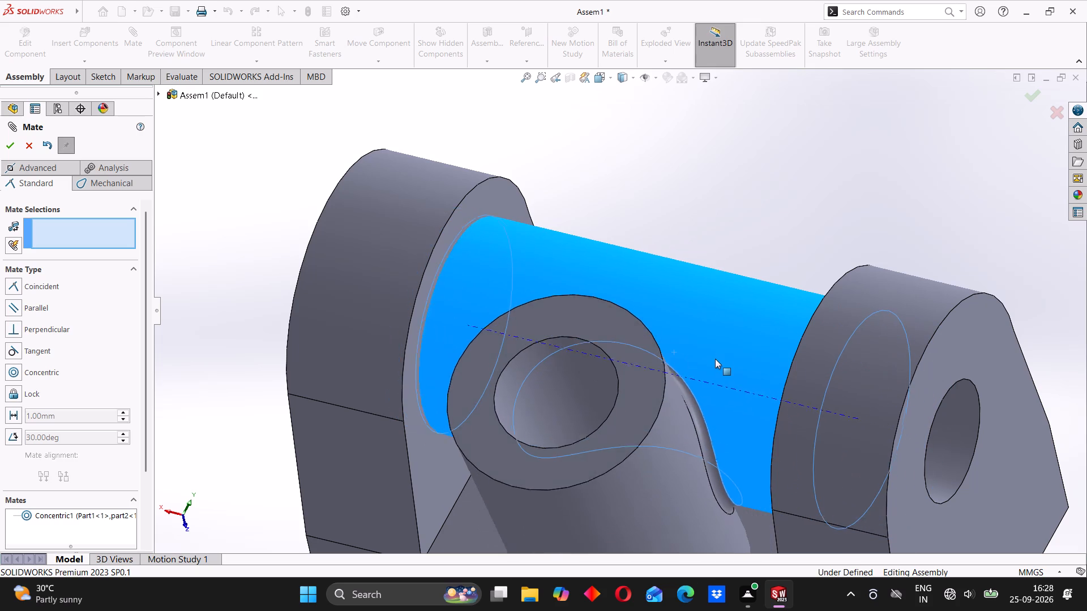
drag(715, 359, 714, 356)
Examine how part2 fits between the two lugs of Part1 from several angles, and end the Mate command.
scroll(682, 349, down, 2)
scroll(675, 358, up, 2)
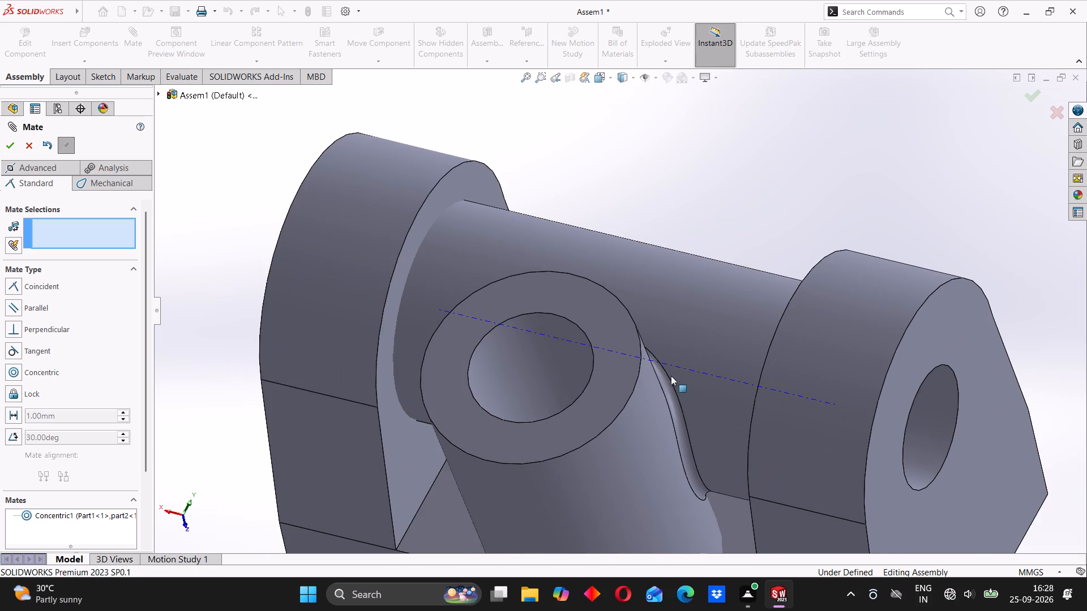
scroll(655, 398, up, 3)
middle_drag(622, 412, 654, 361)
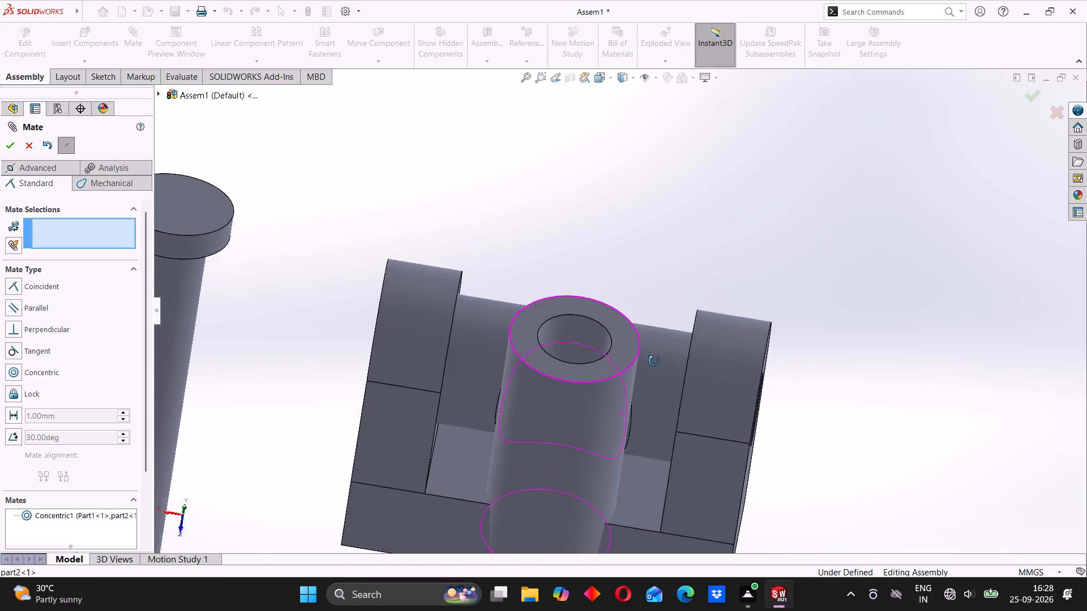
middle_drag(654, 361, 606, 385)
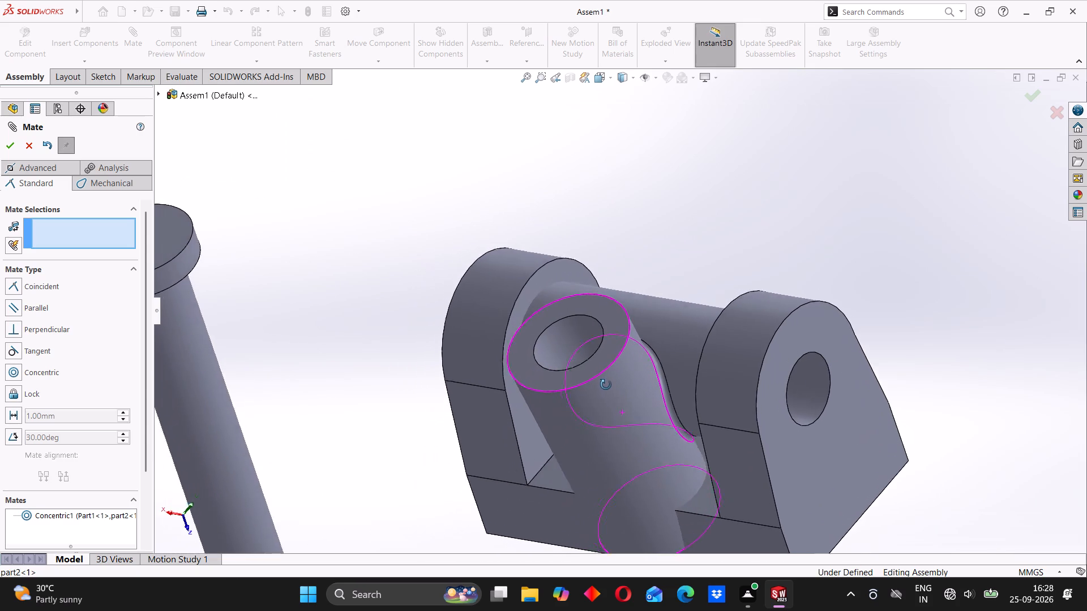
middle_drag(606, 385, 635, 397)
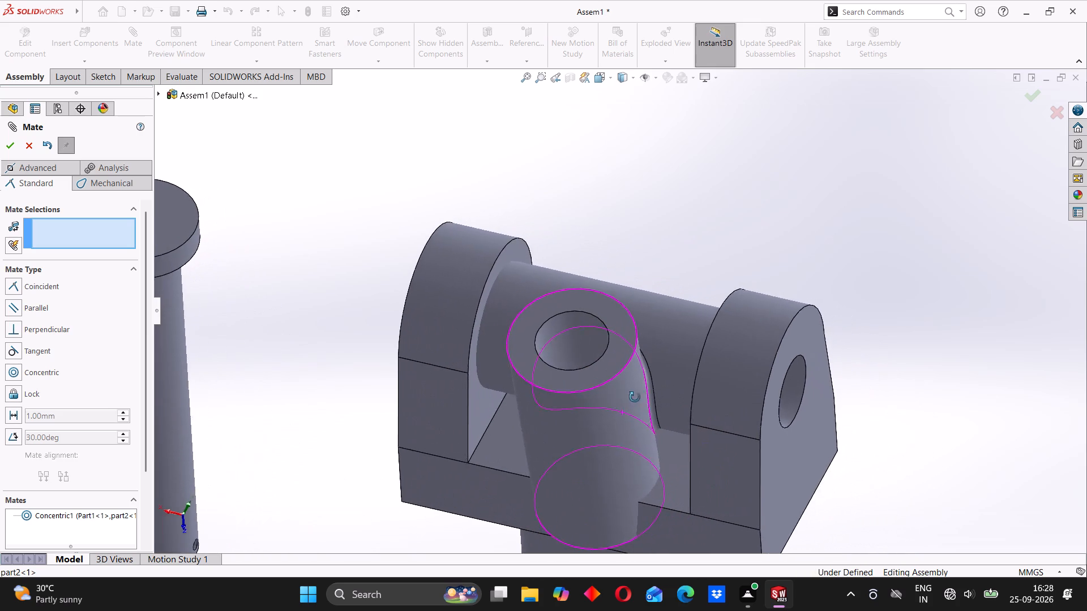
middle_drag(635, 397, 643, 393)
scroll(645, 384, up, 3)
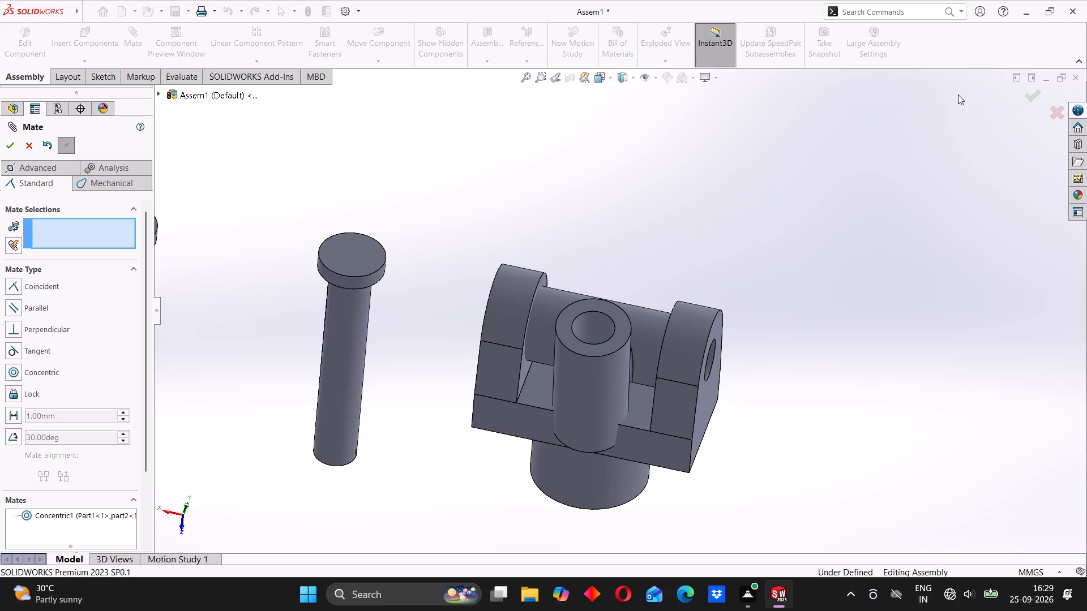
click(30, 147)
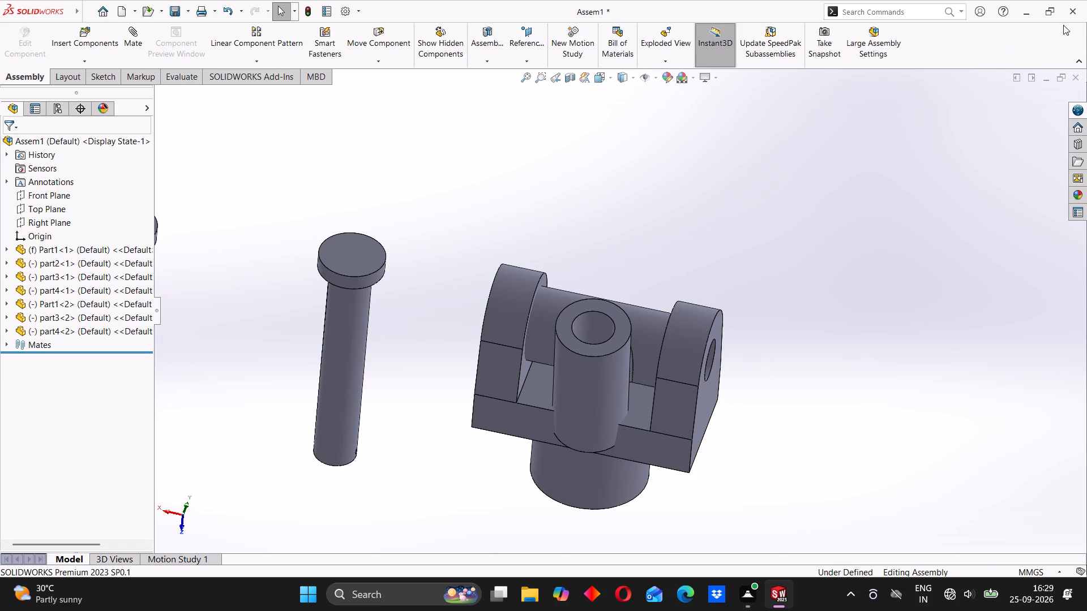
Close SOLIDWORKS from the open assembly.
click(1079, 10)
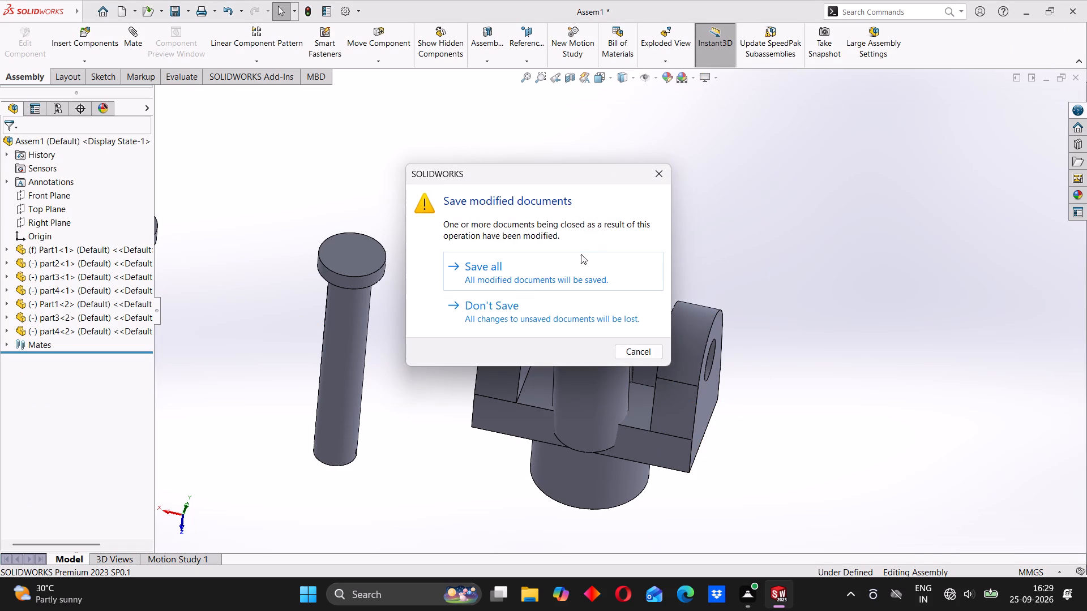
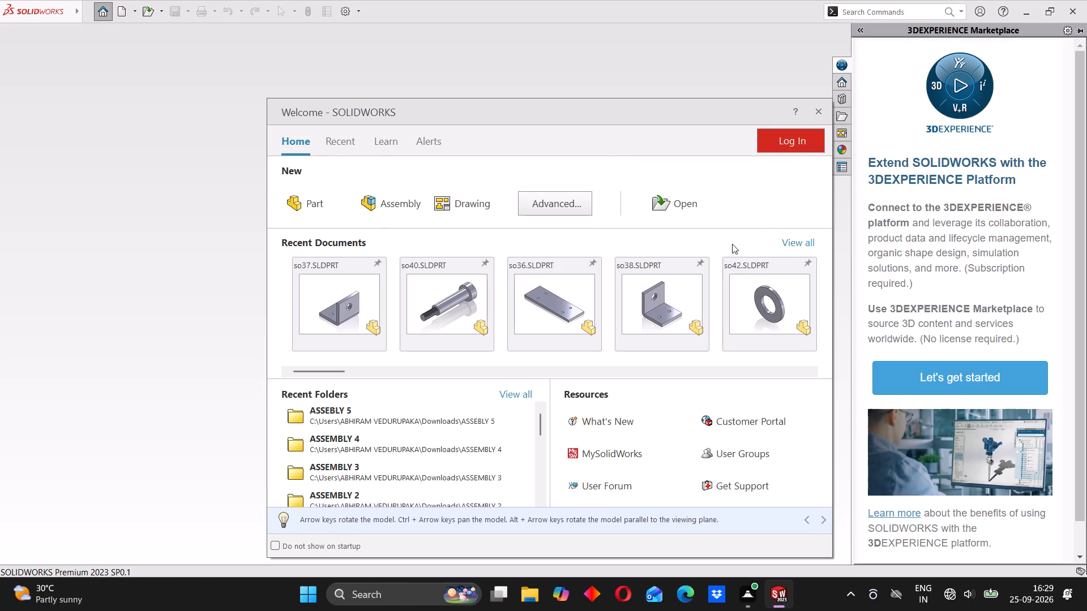
Open the fork-shaped Part1 from the full list of recent documents.
click(811, 239)
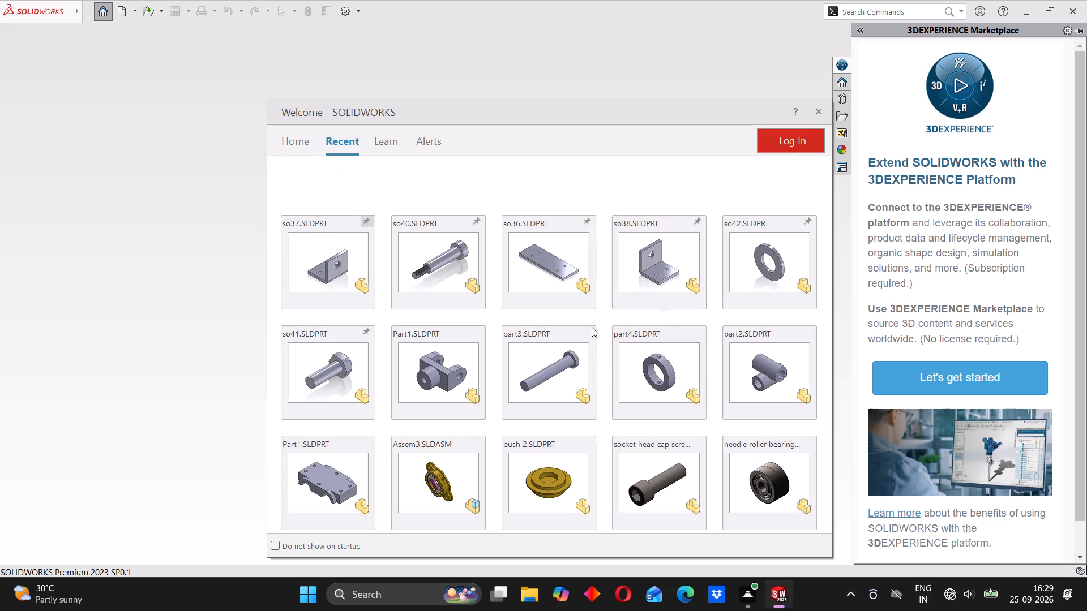
click(423, 371)
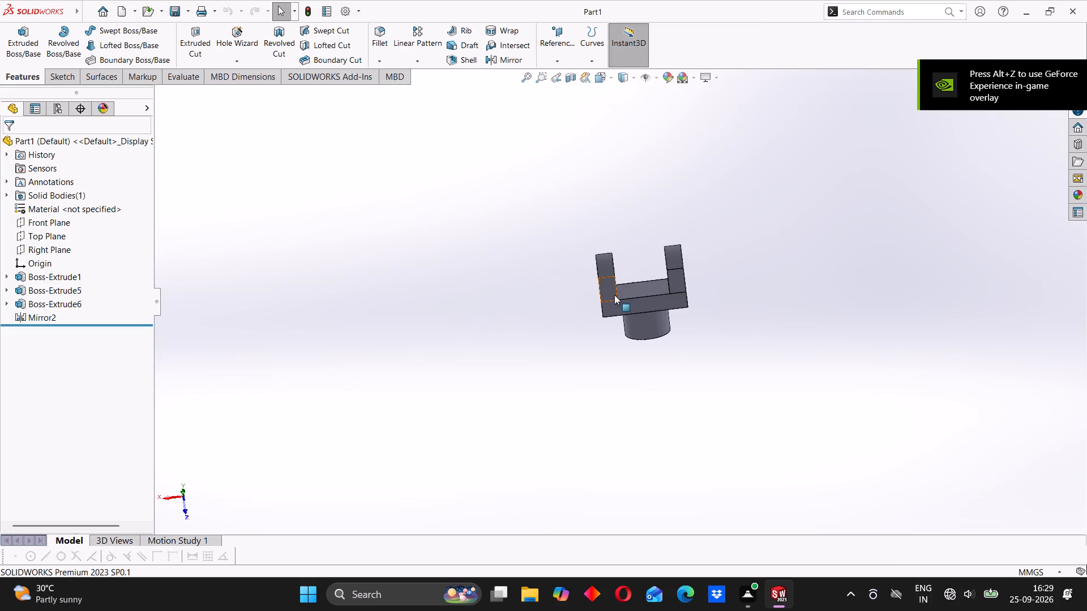
Set the extrusion depth of the fork's lug feature, Boss-Extrude6, to 28 mm.
scroll(614, 295, down, 5)
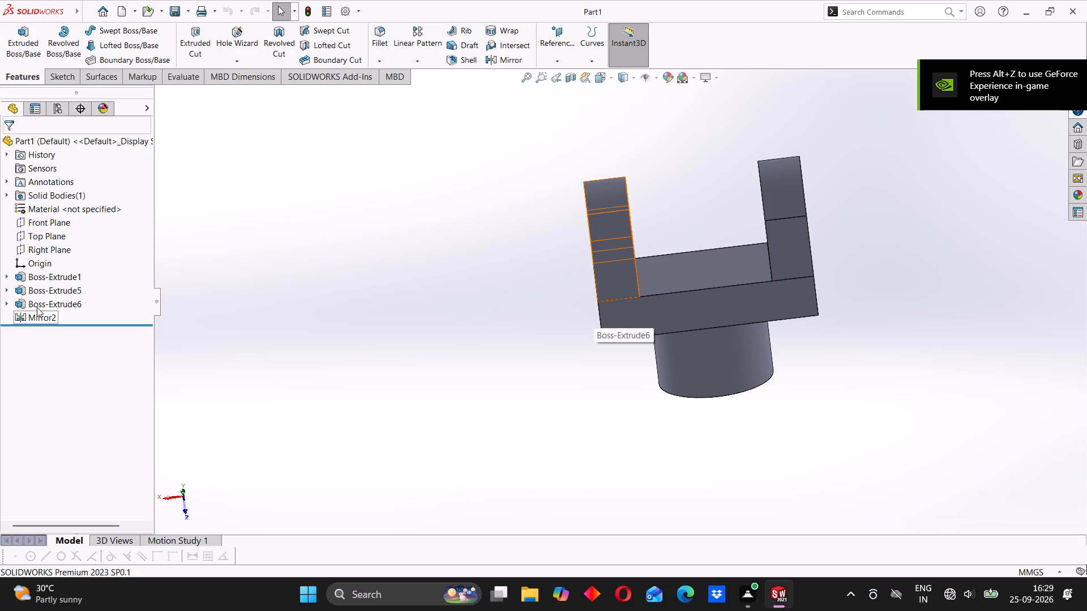
click(37, 307)
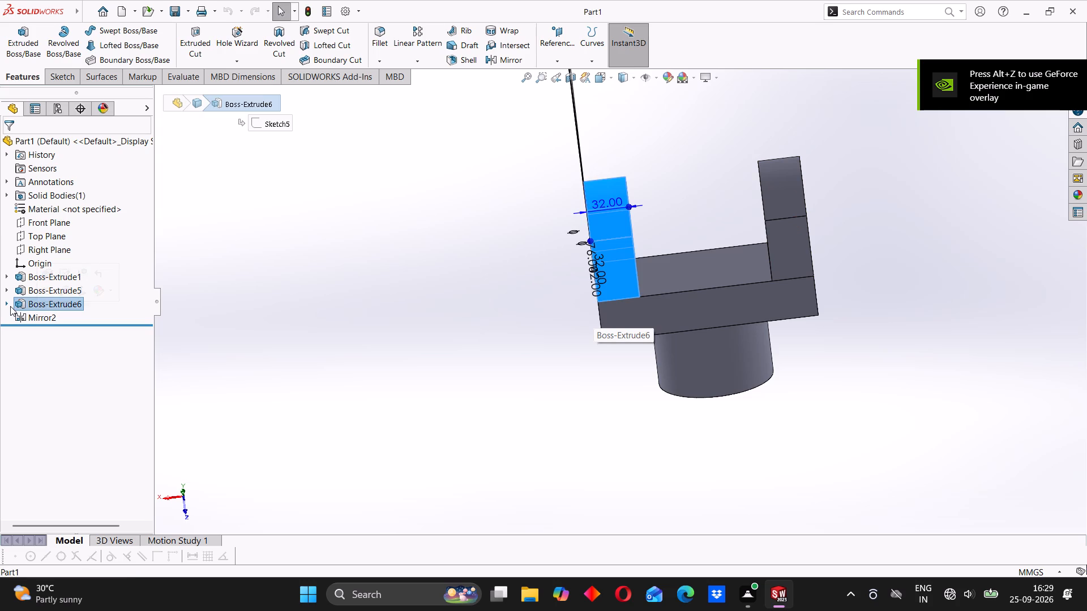
click(9, 303)
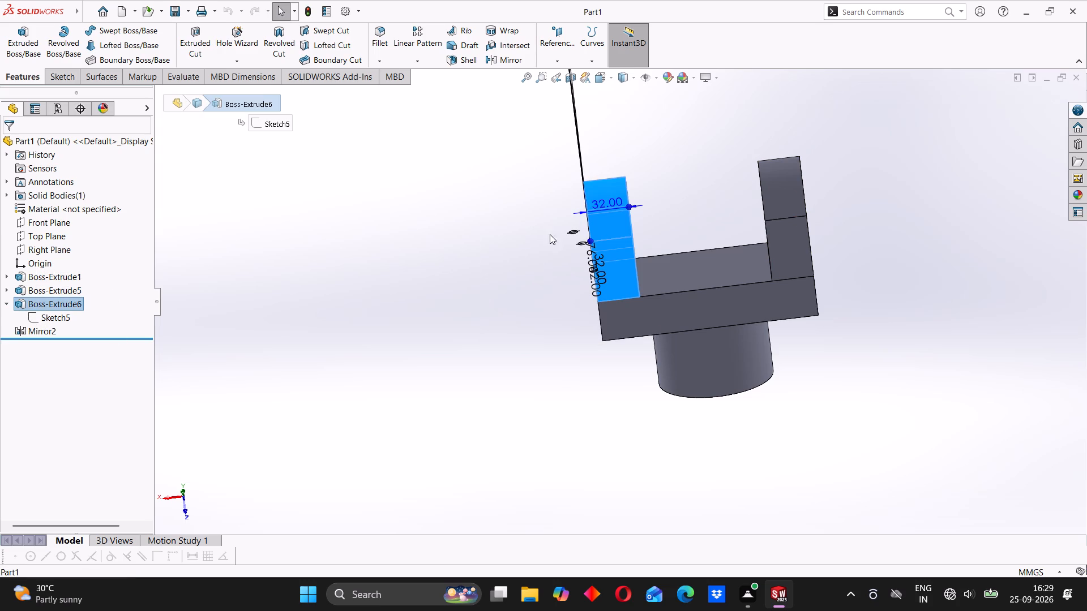
double_click(603, 205)
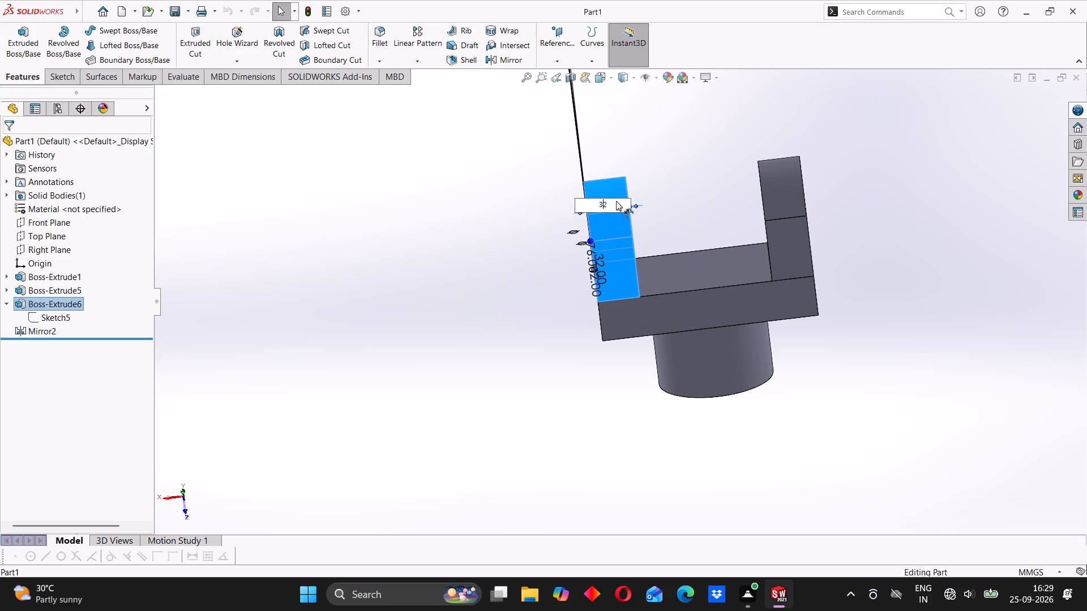
drag(614, 201, 605, 204)
drag(605, 204, 597, 206)
key(2)
key(8)
key(Return)
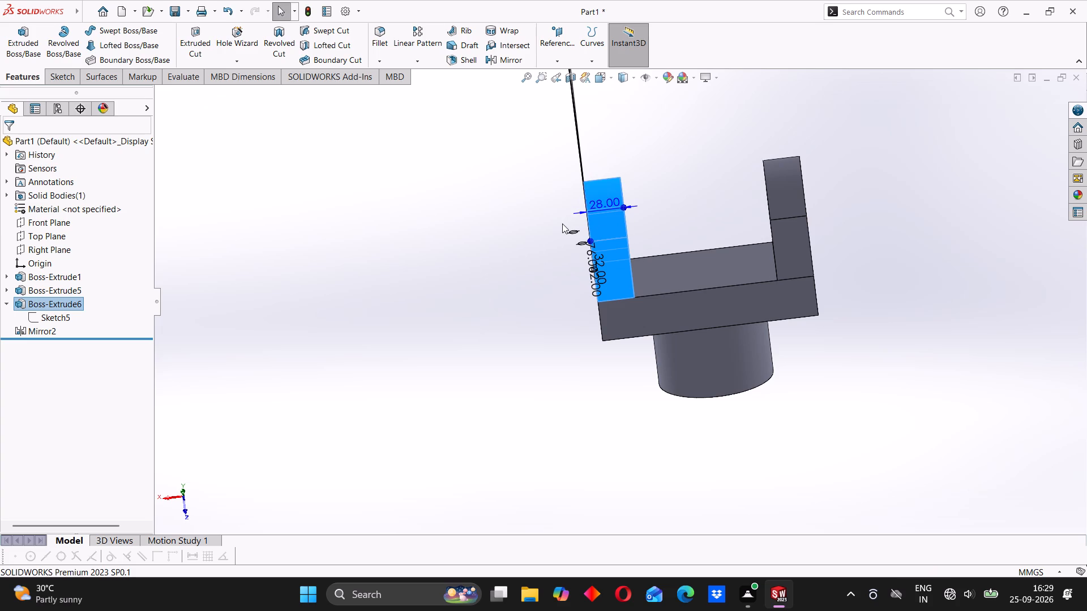
click(520, 225)
Save the modified part as Part1 in the ASSEBLY 5 folder, replacing the existing file.
middle_drag(561, 358, 615, 372)
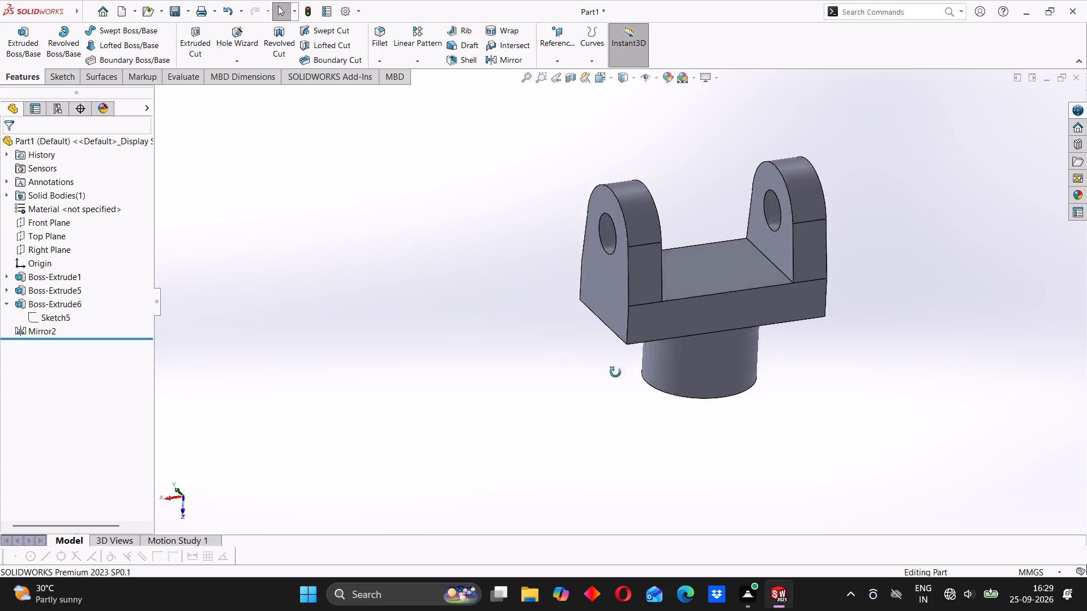
middle_drag(615, 372, 547, 401)
scroll(581, 284, down, 3)
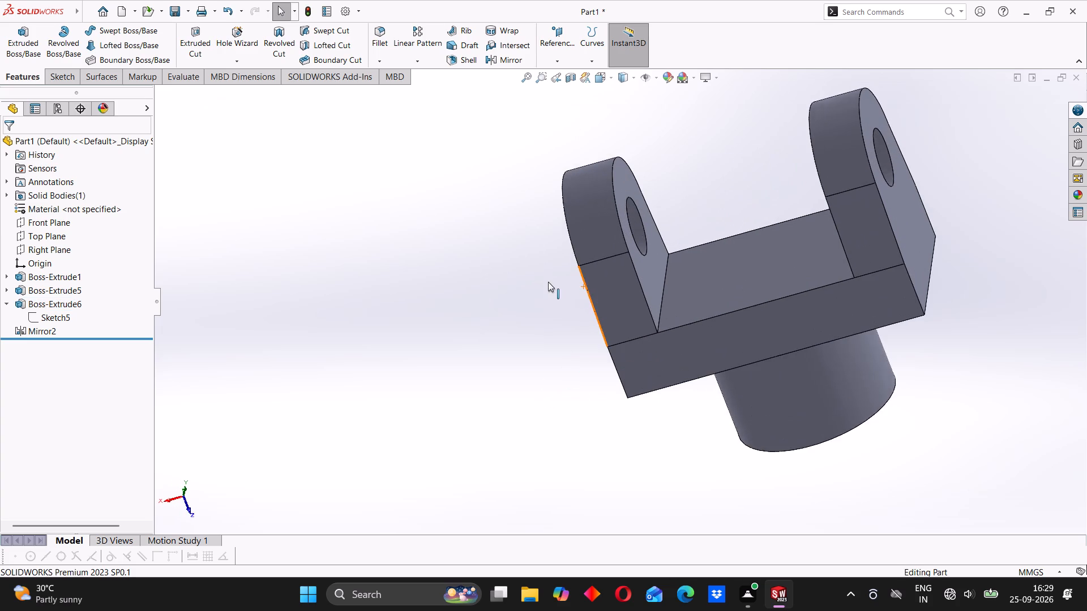
scroll(548, 282, up, 2)
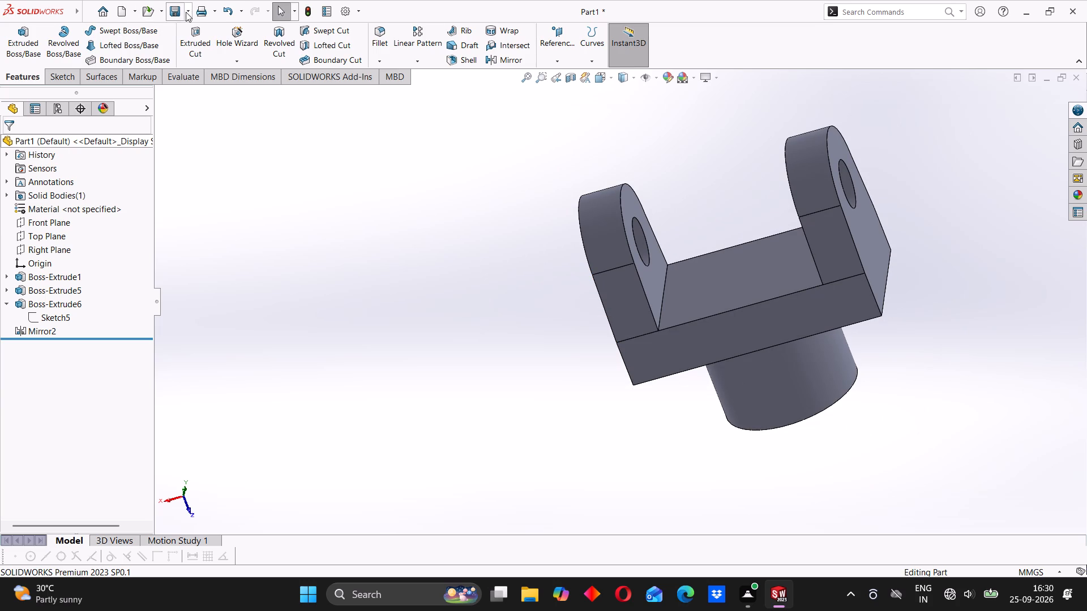
click(186, 12)
click(189, 41)
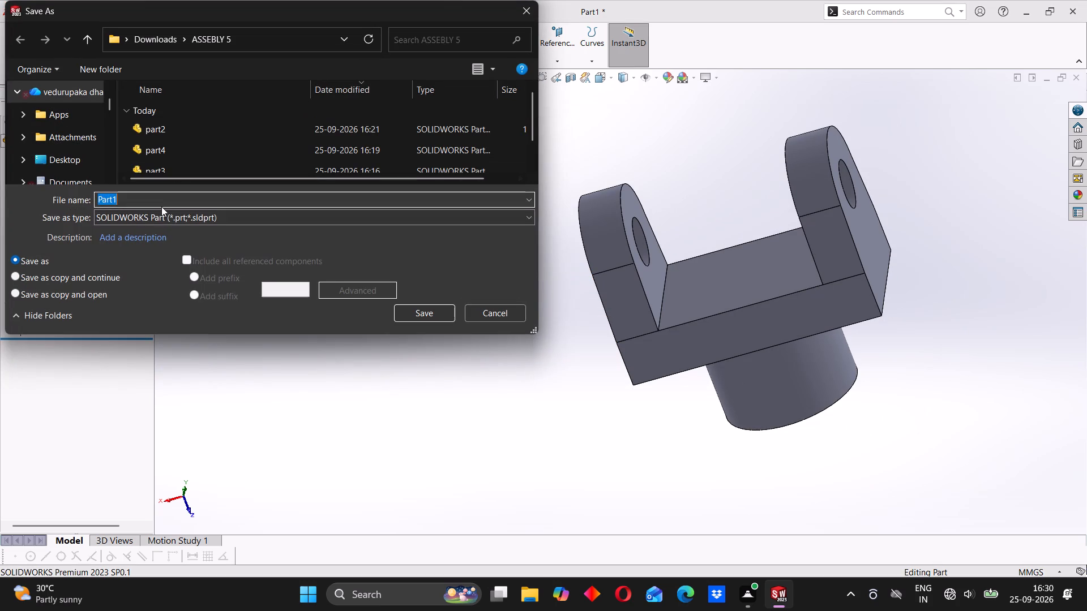
scroll(309, 154, down, 4)
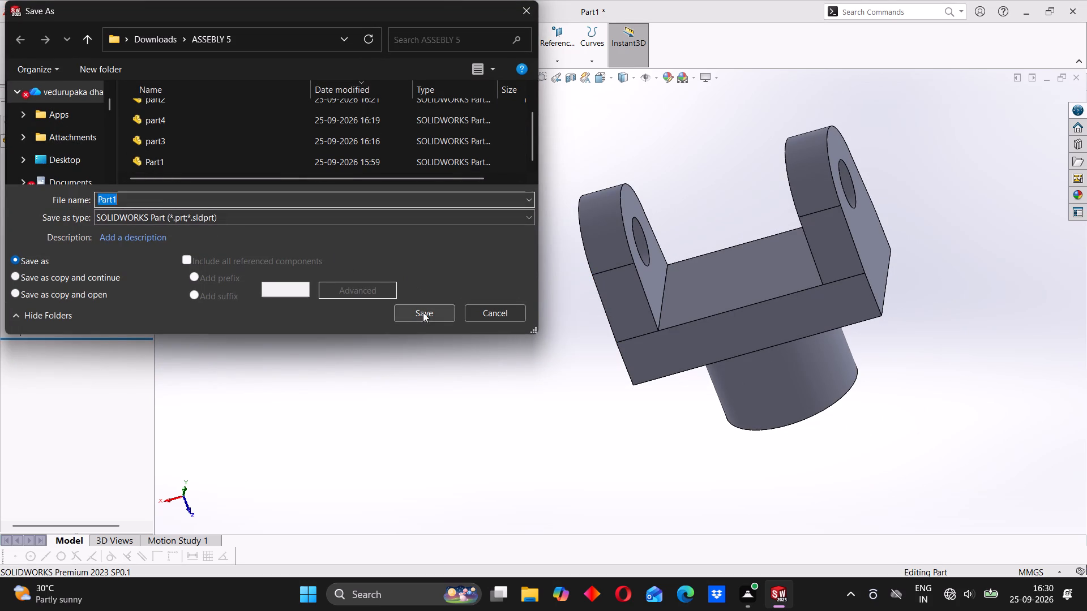
click(423, 312)
click(580, 296)
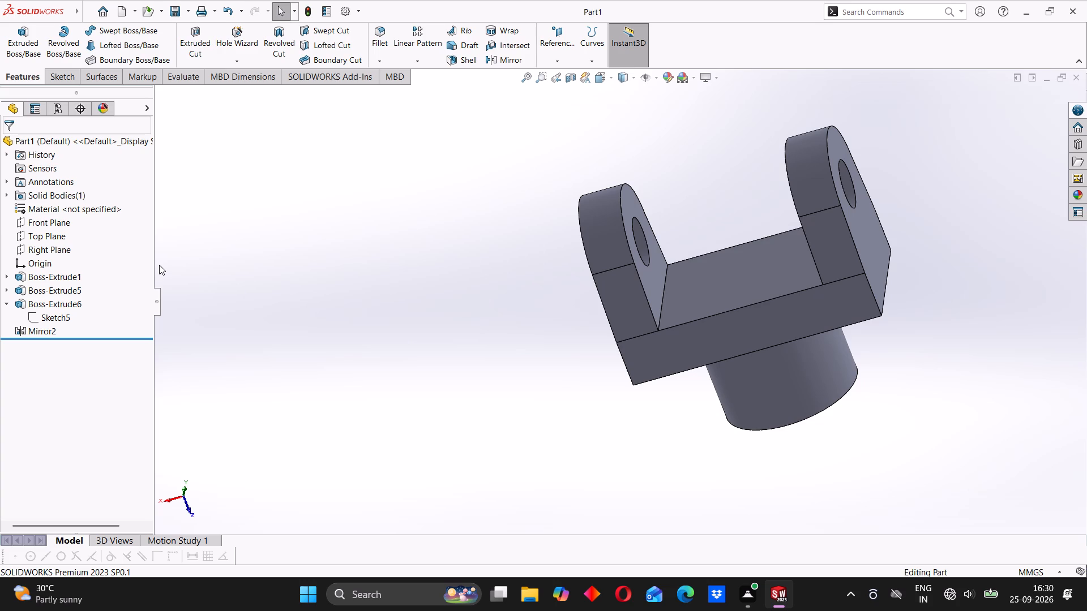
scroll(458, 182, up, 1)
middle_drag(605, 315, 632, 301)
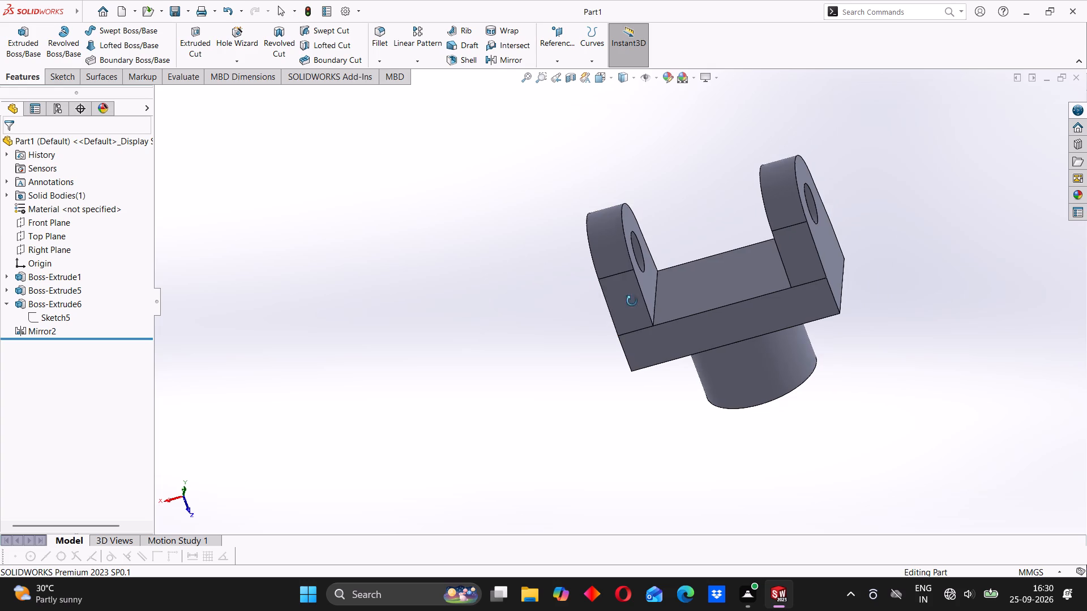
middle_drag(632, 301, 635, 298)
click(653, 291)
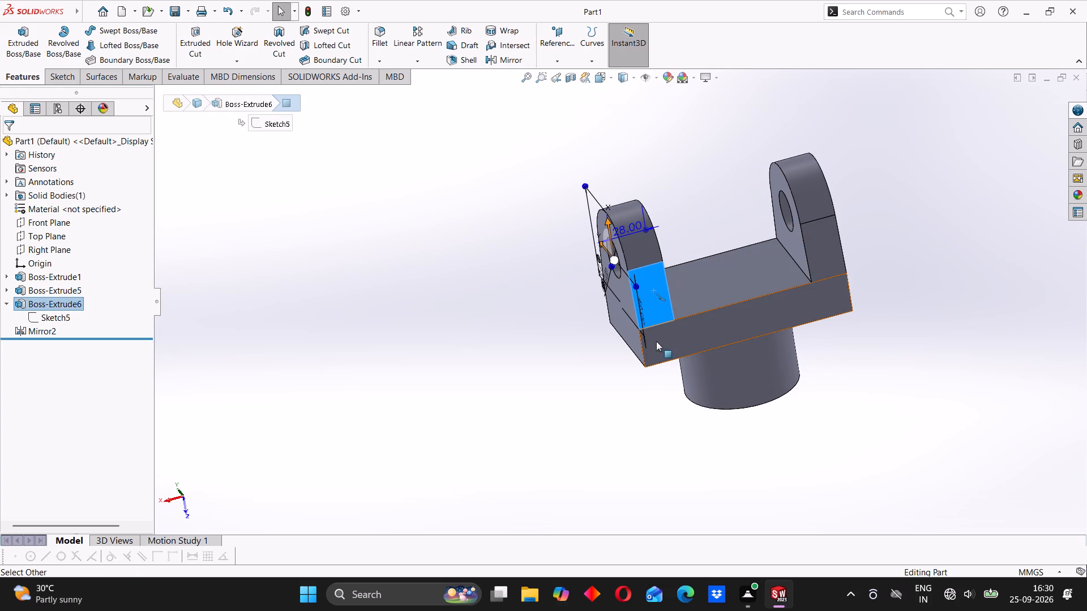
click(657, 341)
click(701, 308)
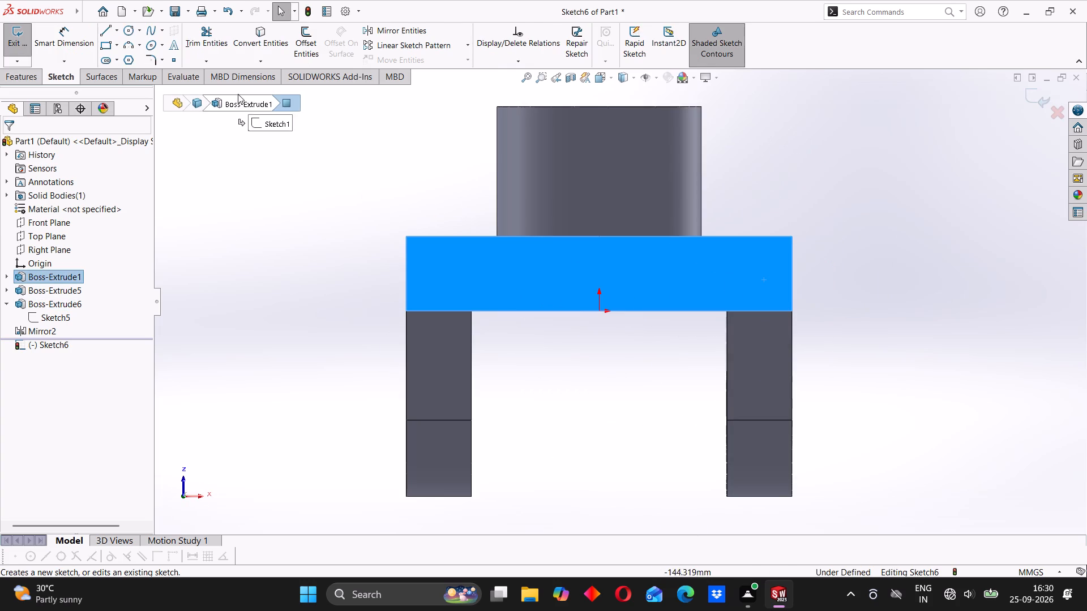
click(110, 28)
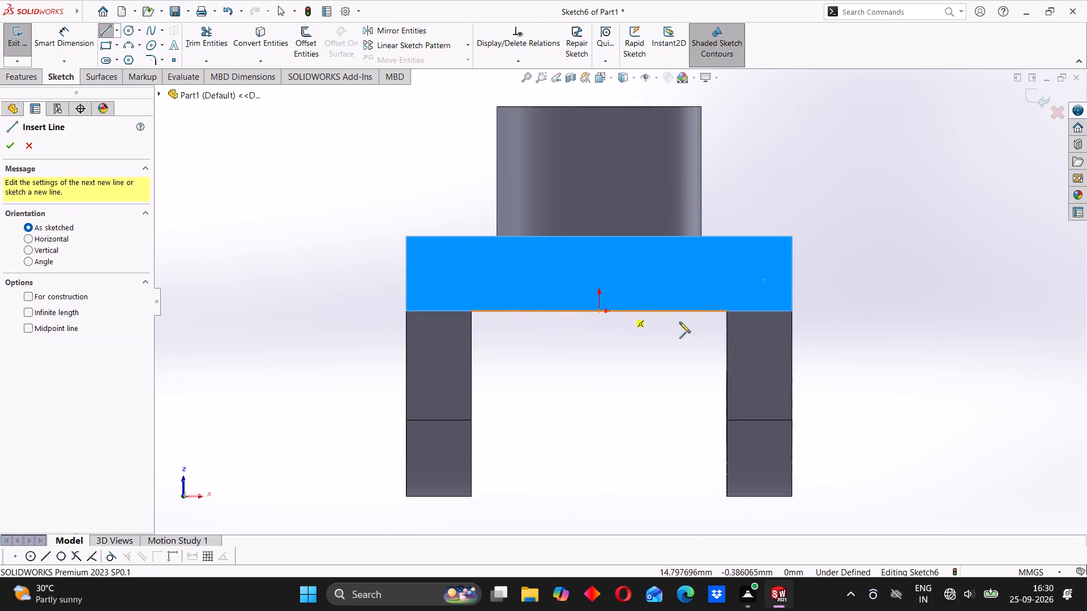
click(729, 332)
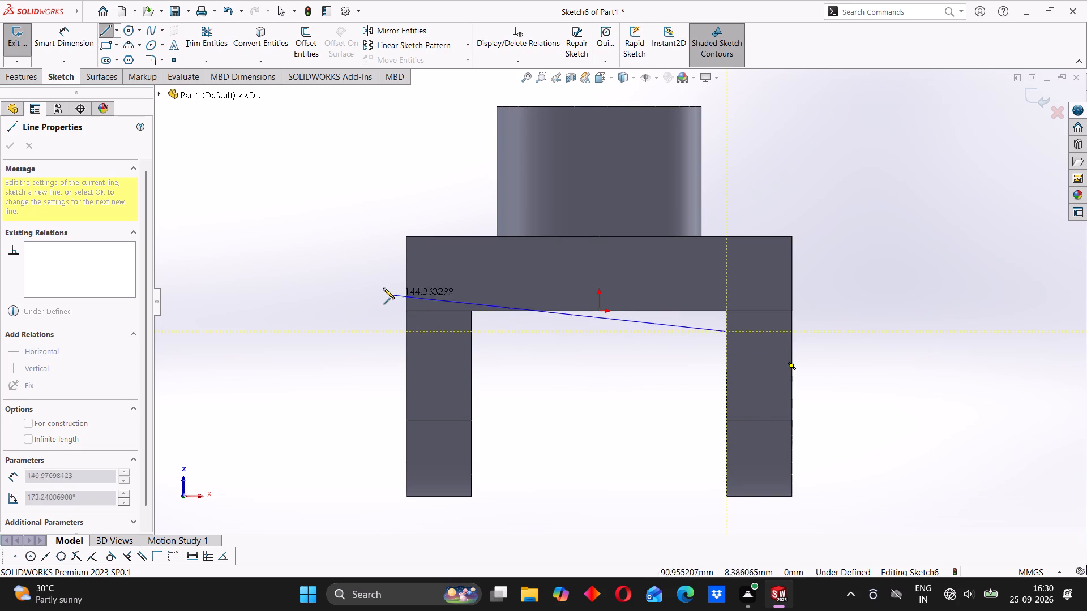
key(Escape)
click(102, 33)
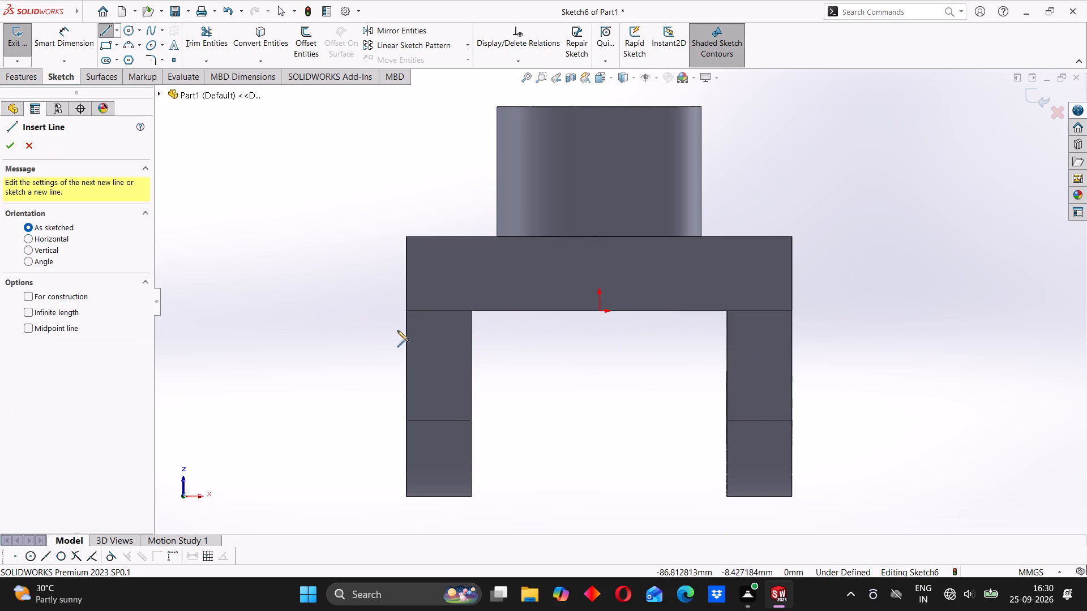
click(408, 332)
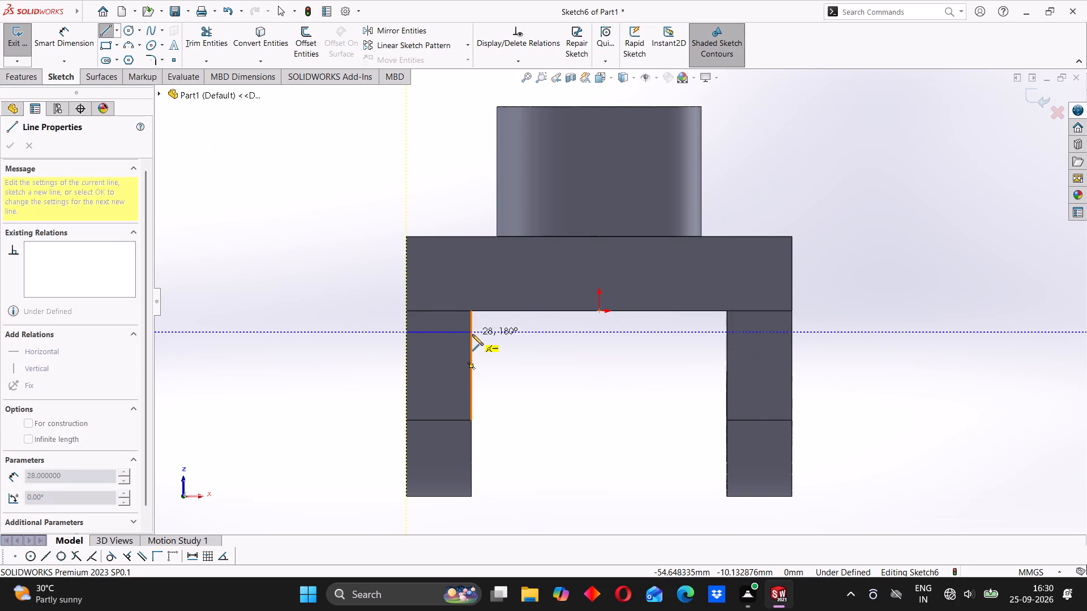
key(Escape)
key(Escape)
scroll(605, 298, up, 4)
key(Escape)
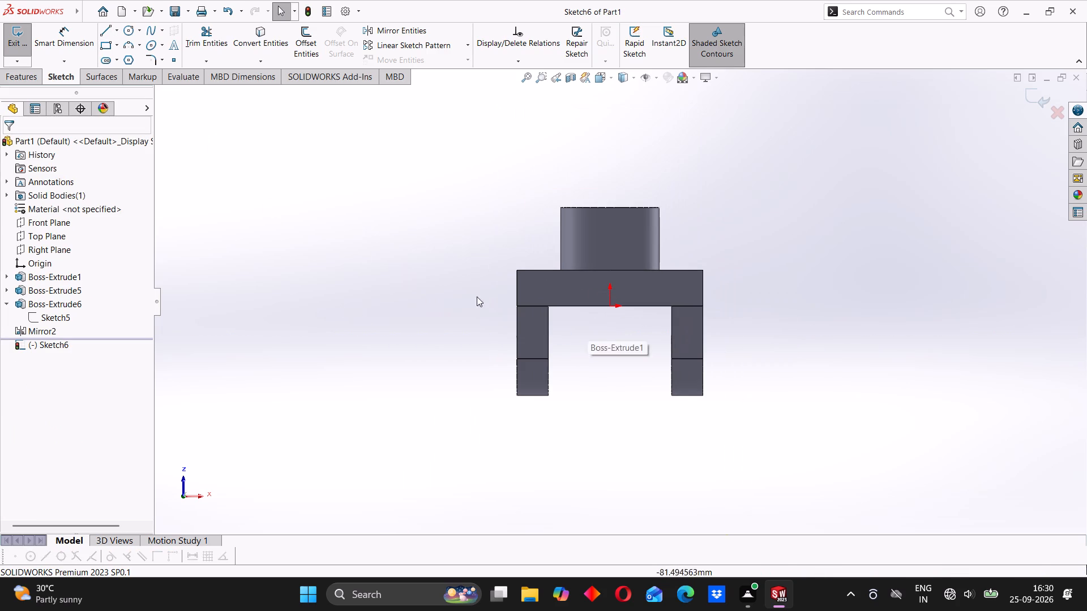
Examine the fork's lugs, base plate and cylindrical boss from several sides, and exit the empty sketch.
middle_drag(606, 359, 642, 179)
scroll(615, 270, up, 3)
middle_drag(569, 350, 648, 189)
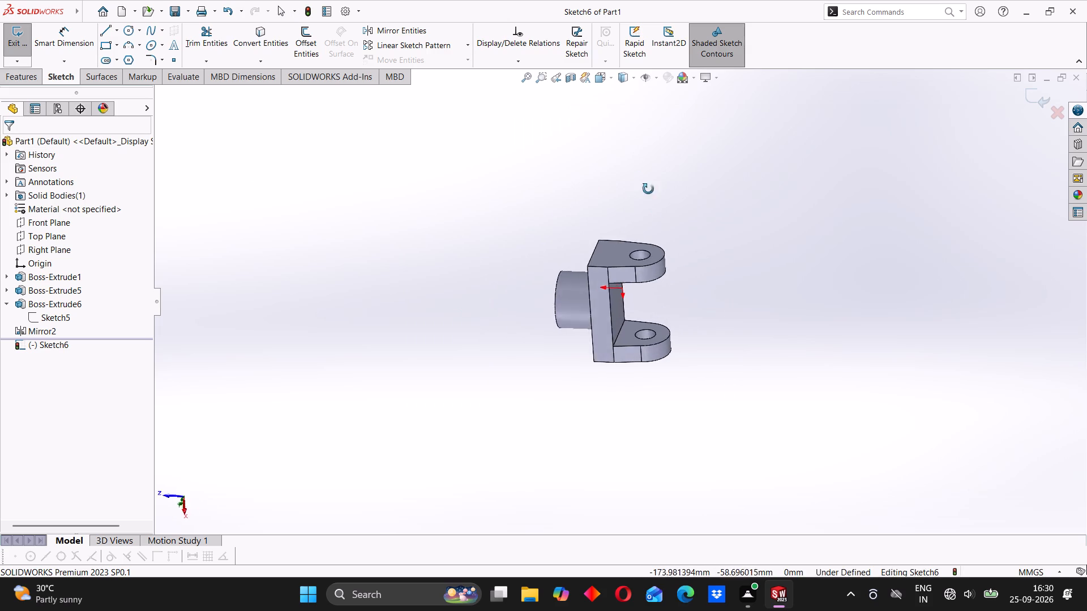
middle_drag(648, 189, 584, 173)
scroll(592, 299, up, 2)
middle_drag(572, 347, 583, 207)
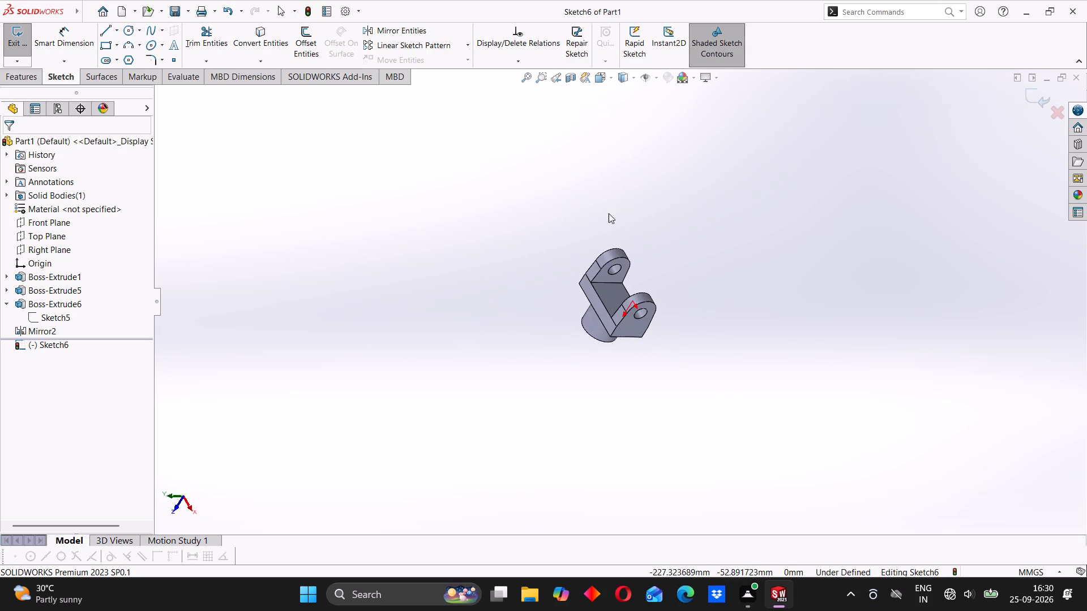
scroll(614, 298, down, 10)
scroll(575, 307, up, 4)
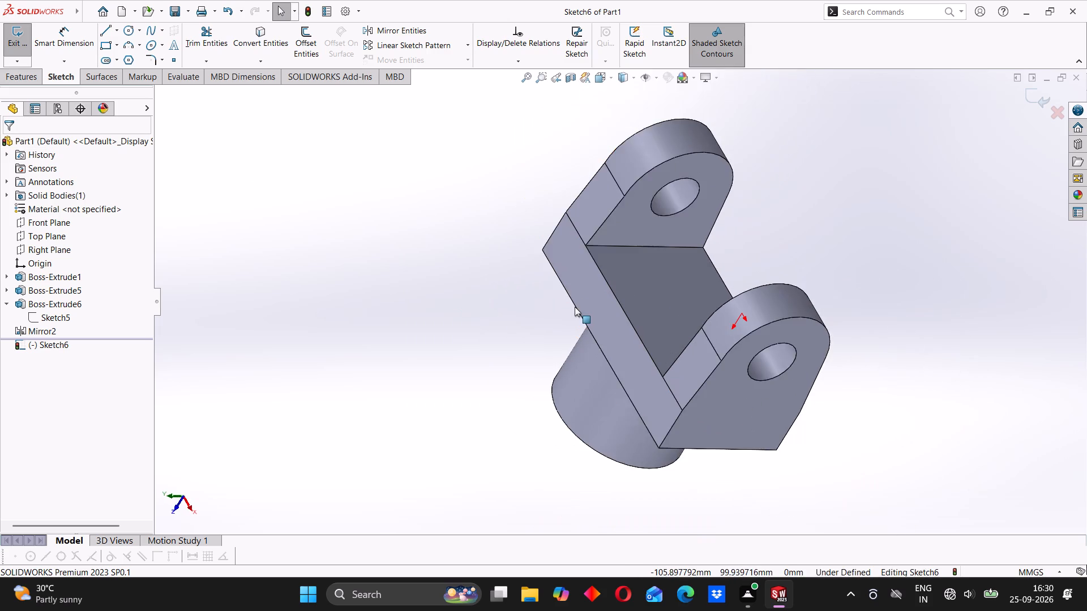
middle_drag(768, 365, 639, 343)
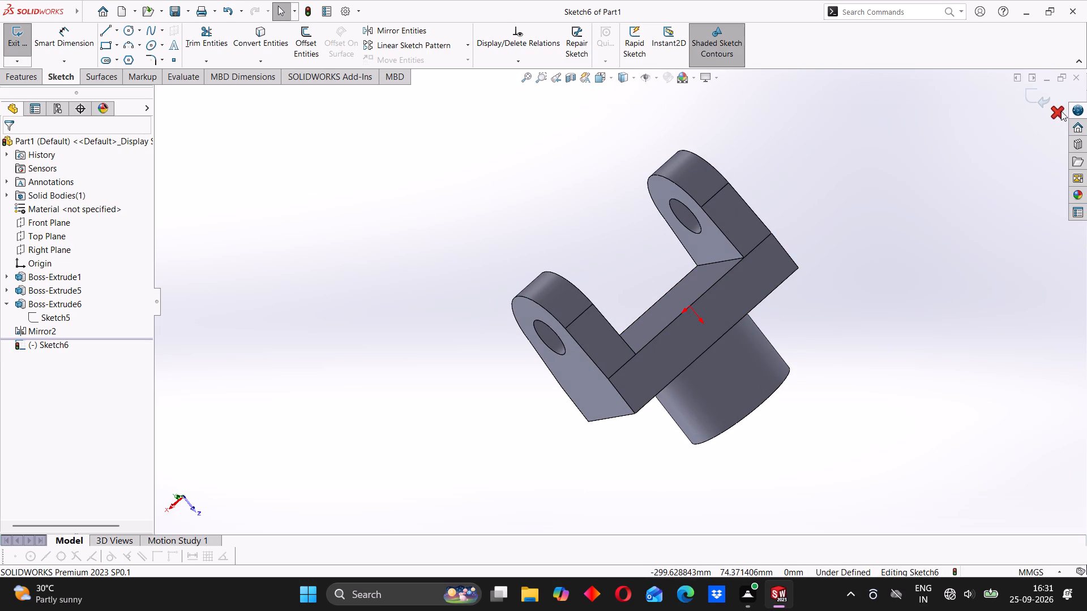
click(1035, 98)
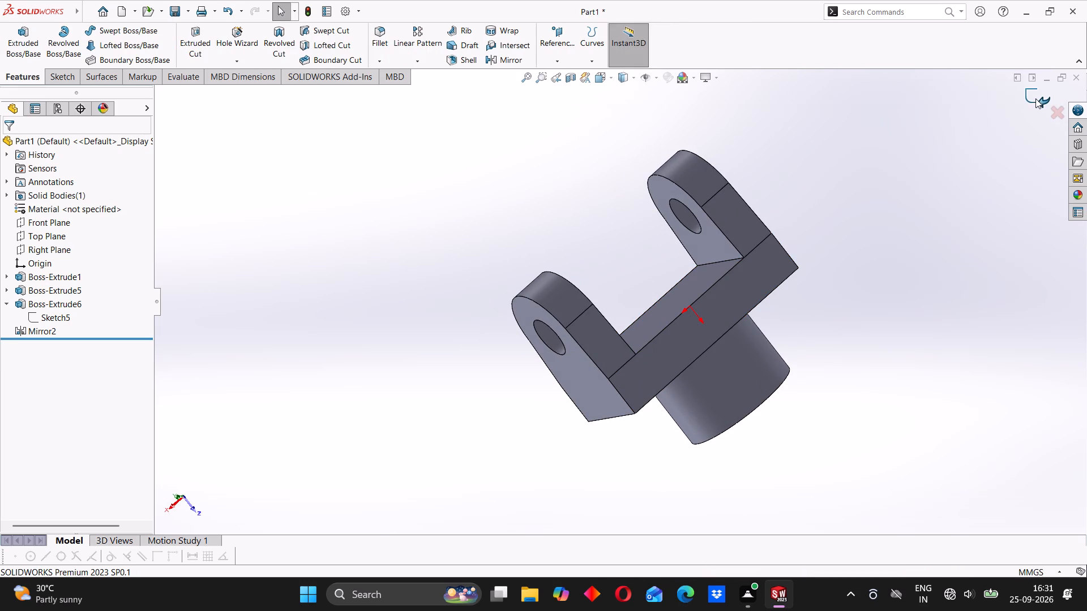
Close the application with the fork part open.
click(1072, 8)
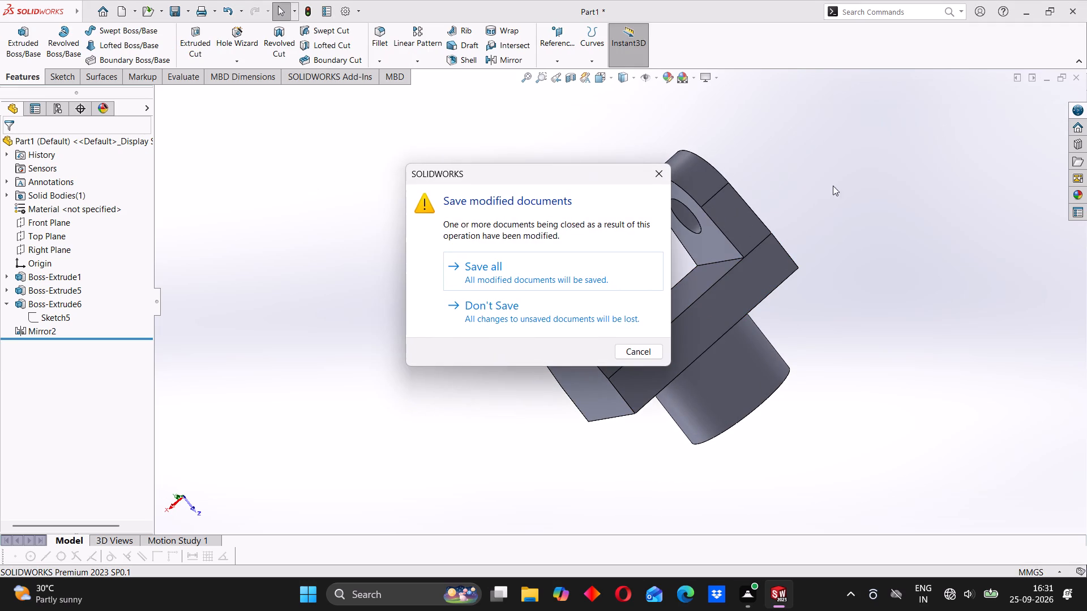
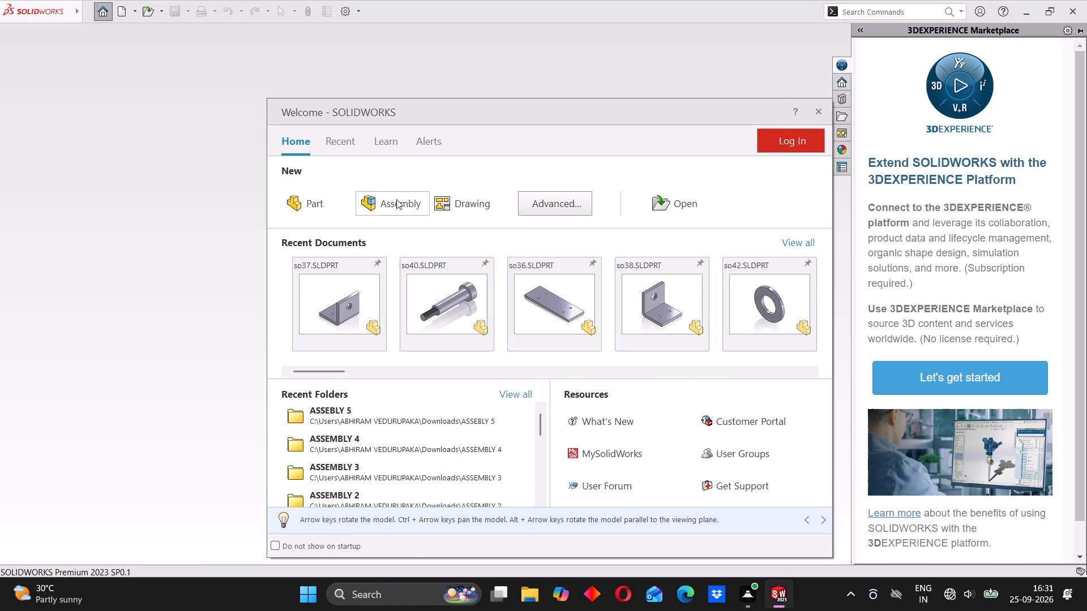
Start a new assembly, load Part1, part2, part3 and part4 from the ASSEBLY 5 folder, and place the Part1 fork first.
click(396, 199)
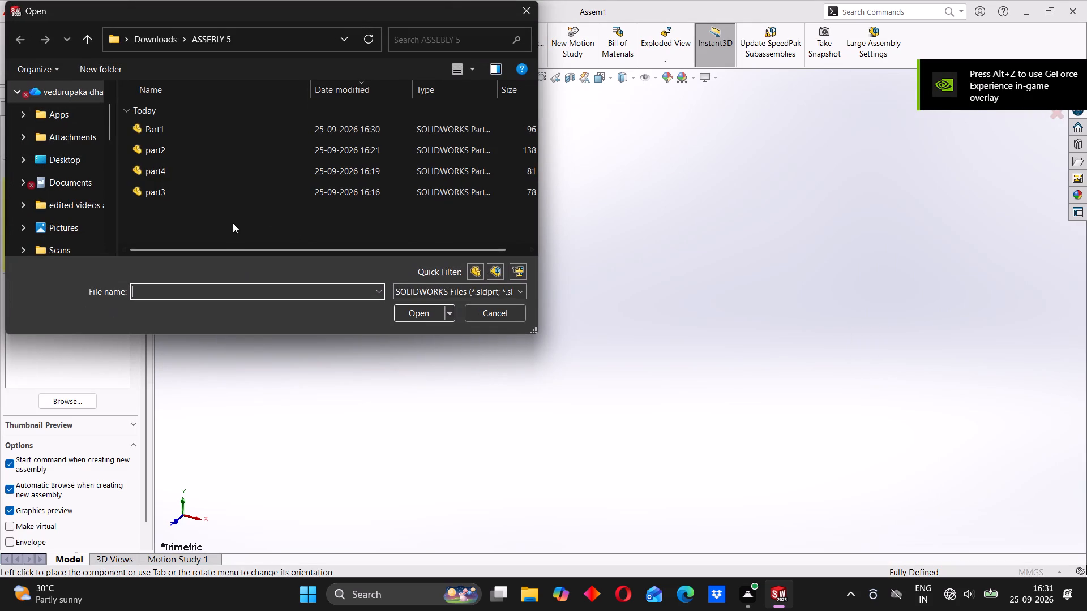
drag(233, 223, 179, 131)
click(414, 311)
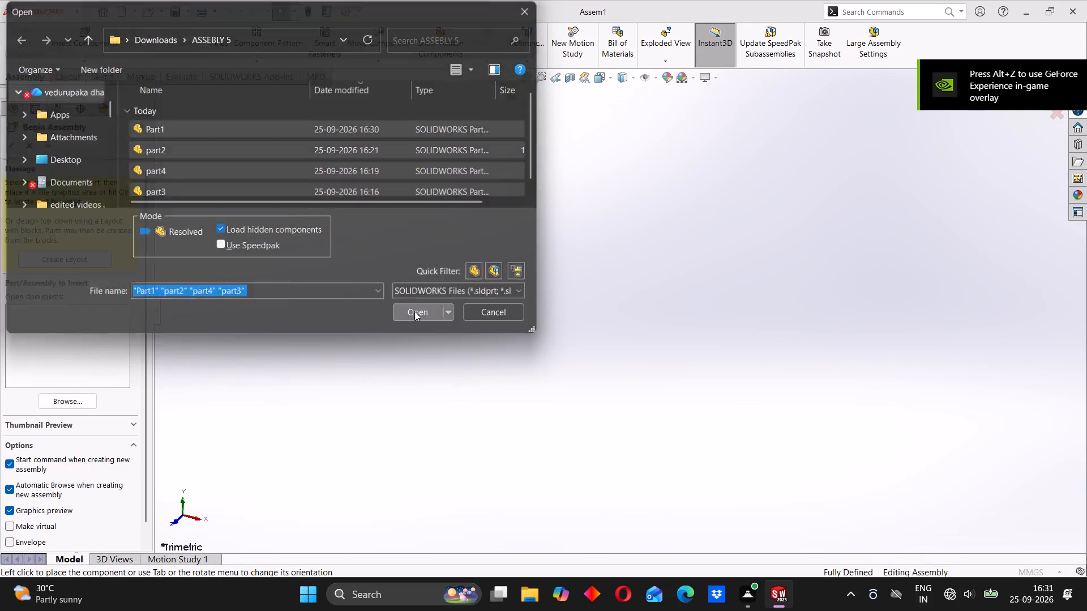
click(737, 302)
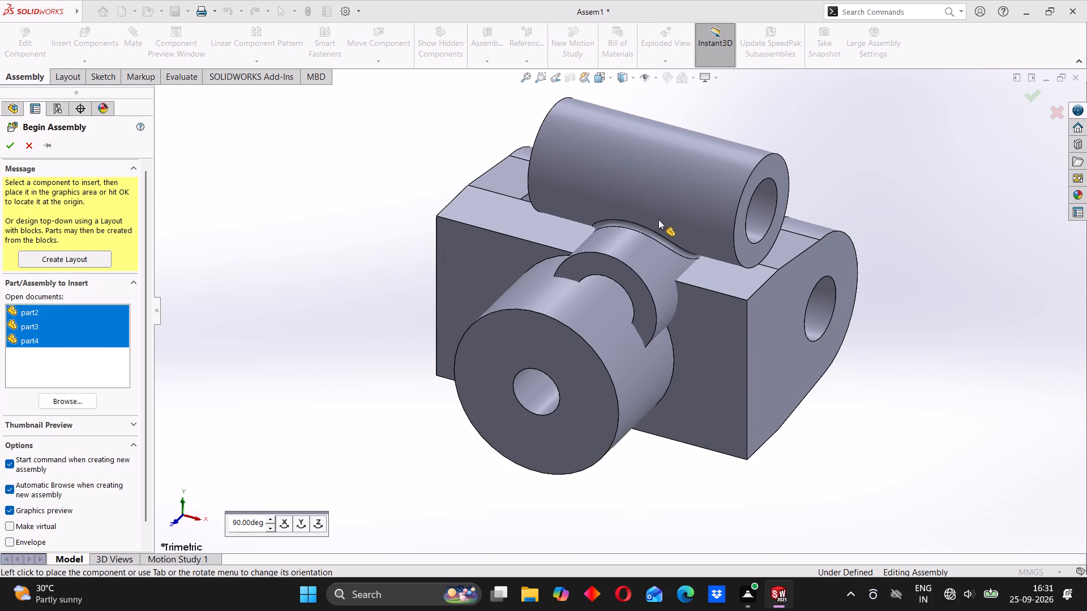
Place part2, the part3 pin and the part4 ring separately in open space beside the fork.
middle_drag(671, 279, 620, 329)
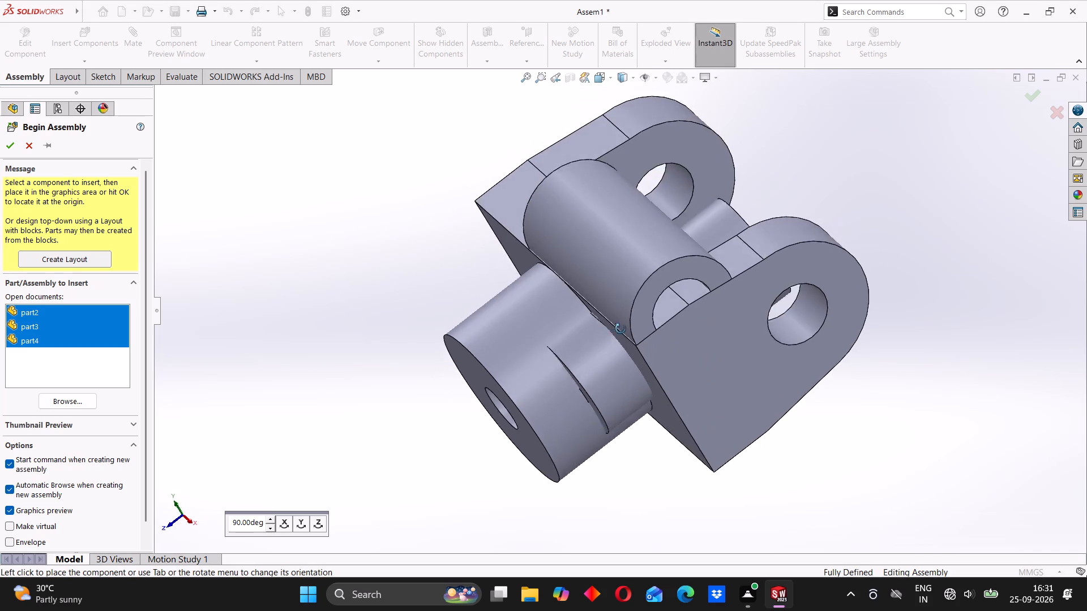
middle_drag(620, 329, 508, 371)
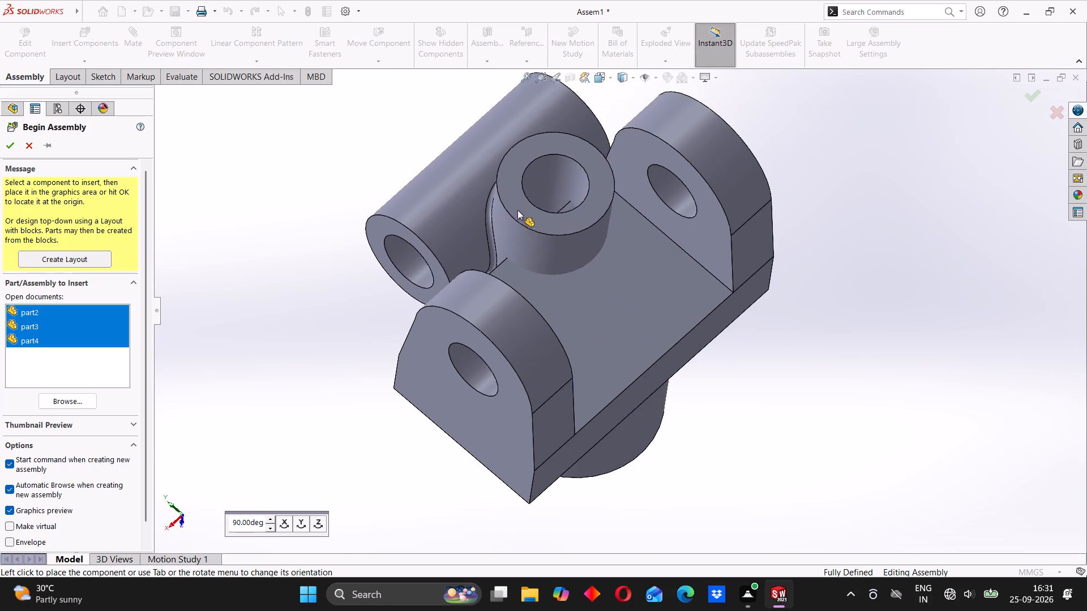
middle_drag(517, 209, 618, 254)
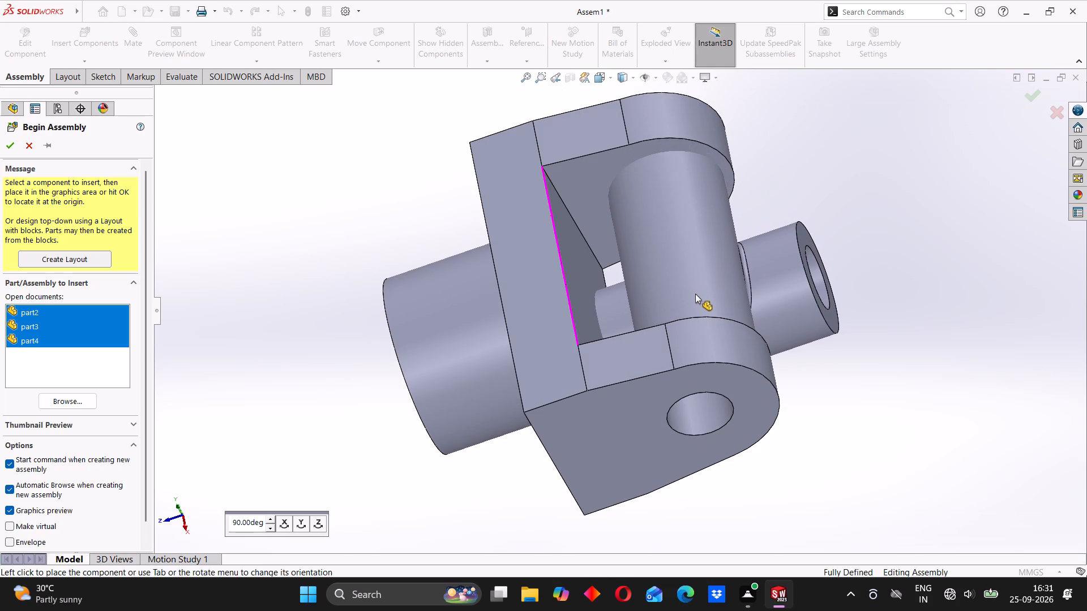
middle_drag(694, 286, 716, 377)
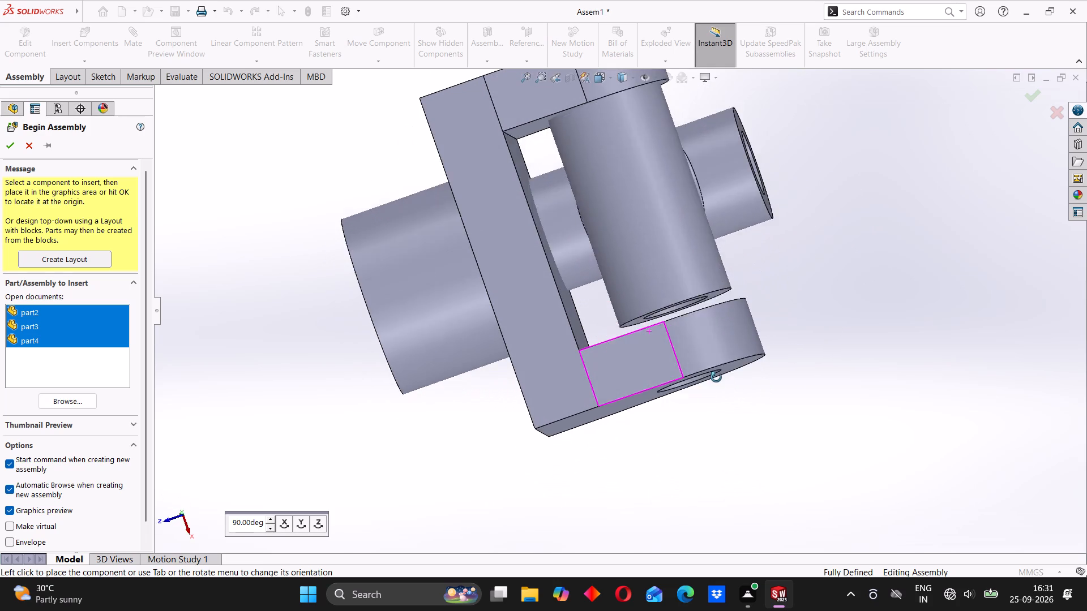
middle_drag(716, 377, 721, 388)
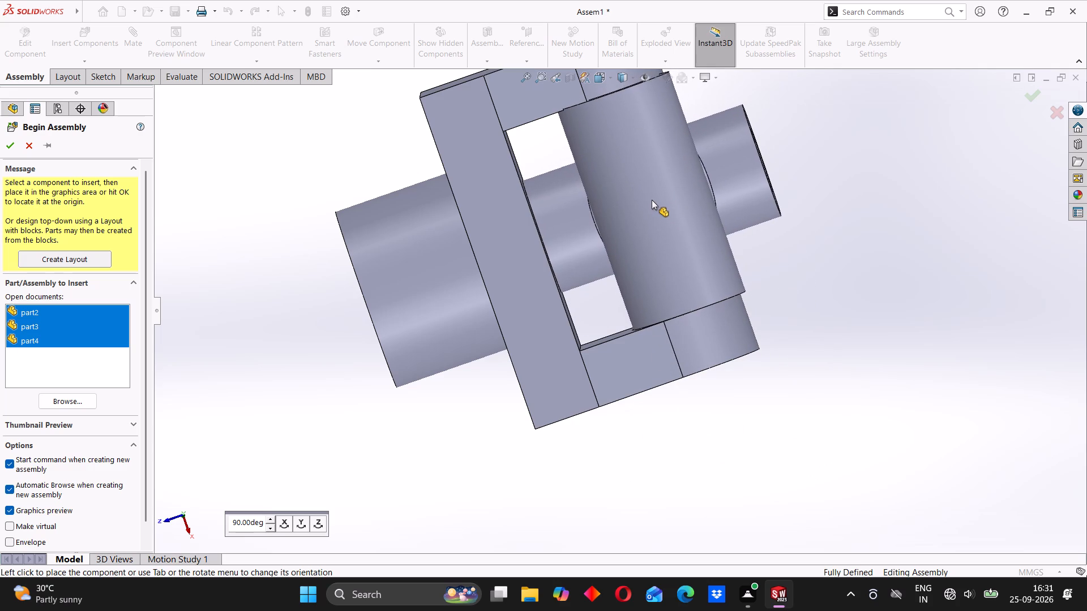
middle_drag(825, 256, 679, 257)
scroll(825, 256, up, 1)
scroll(678, 243, up, 2)
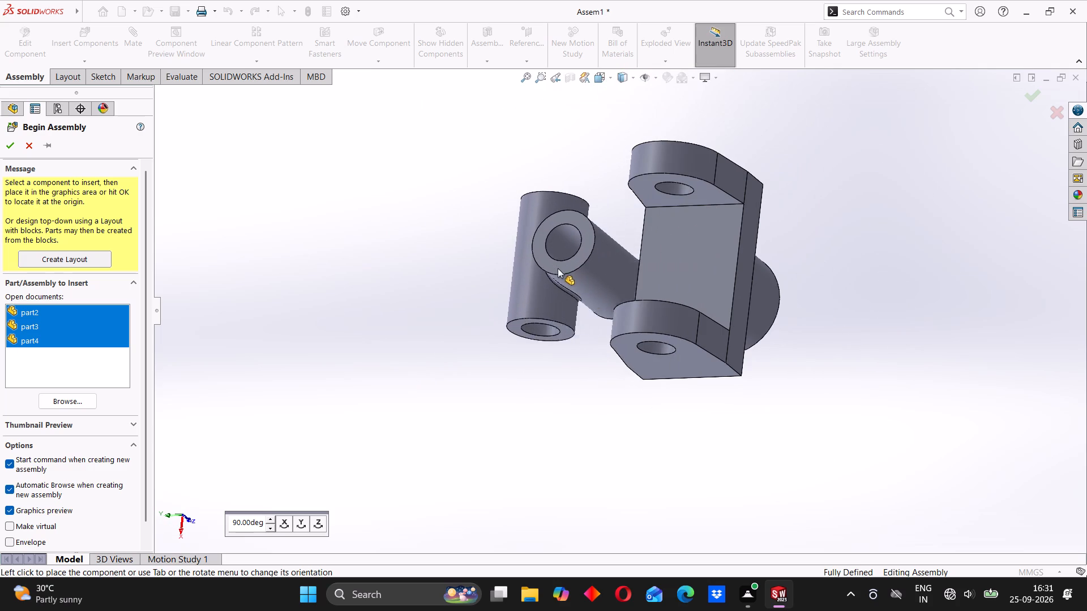
click(470, 266)
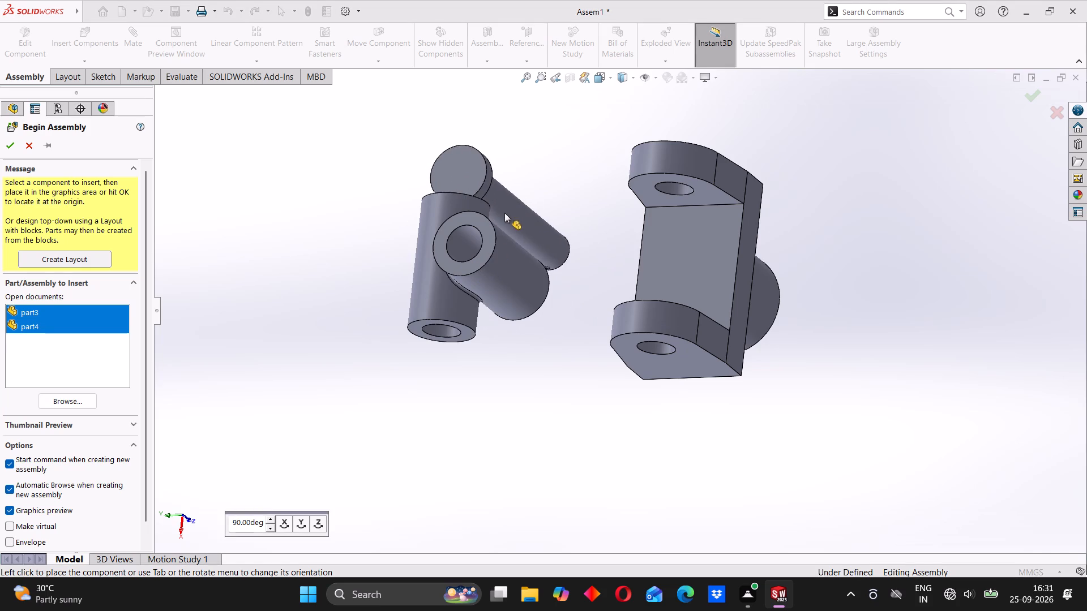
click(513, 164)
click(376, 187)
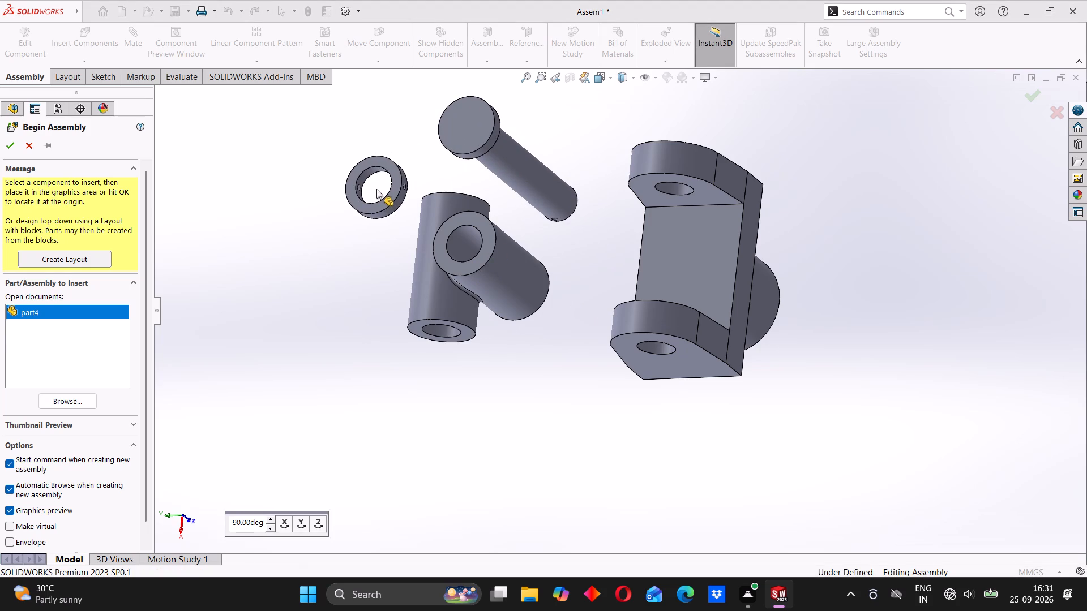
Add a concentric mate between the bore of part2's long cylinder and the fork's lug hole.
scroll(392, 210, up, 4)
middle_drag(548, 349, 581, 379)
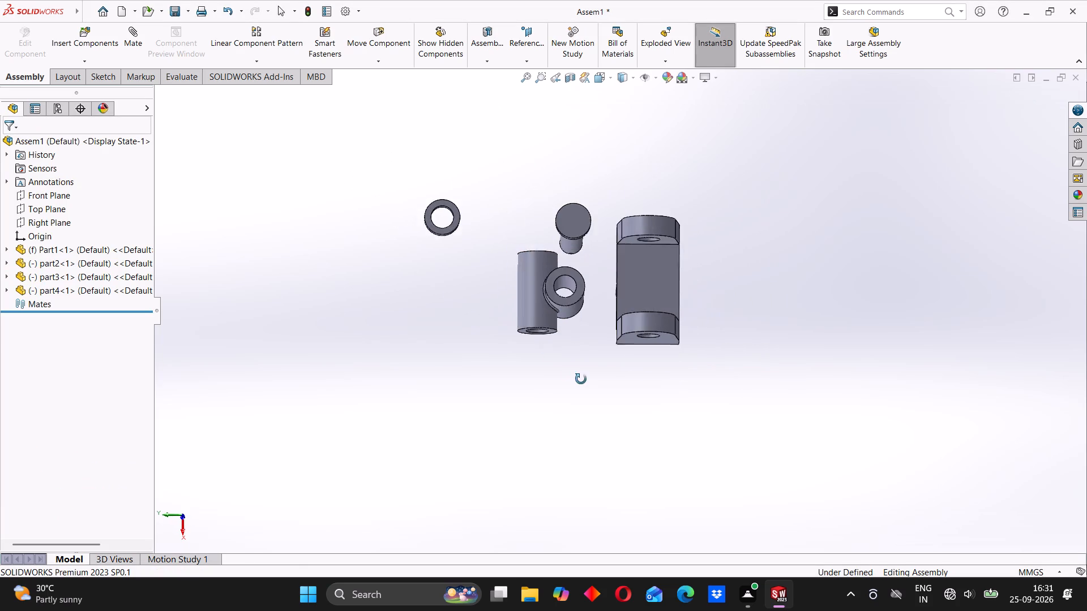
middle_drag(581, 379, 584, 383)
scroll(586, 311, down, 2)
middle_drag(560, 345, 558, 330)
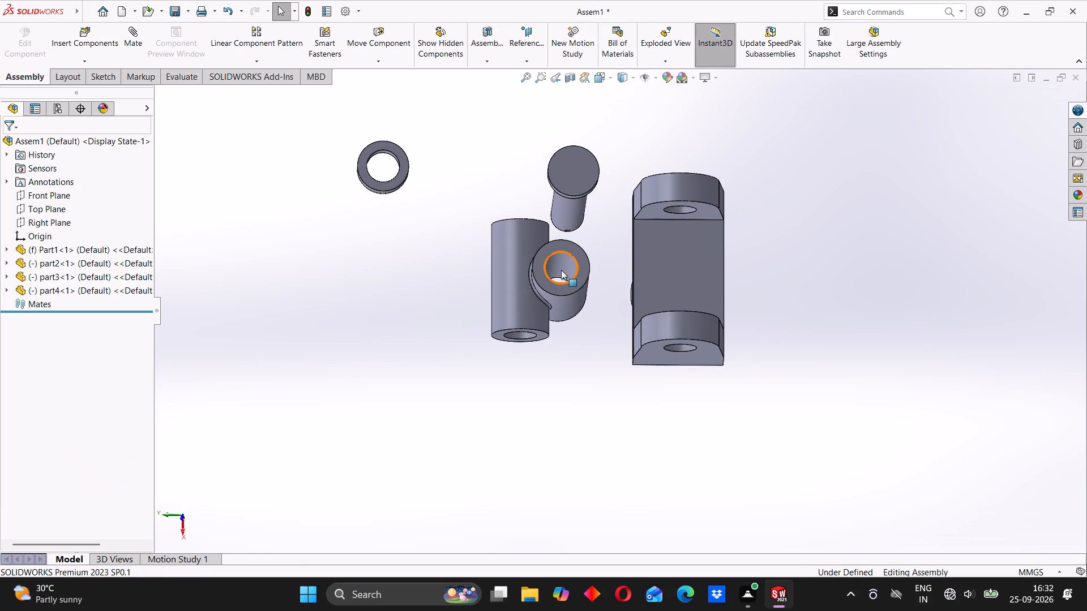
click(561, 269)
click(570, 348)
scroll(532, 355, down, 3)
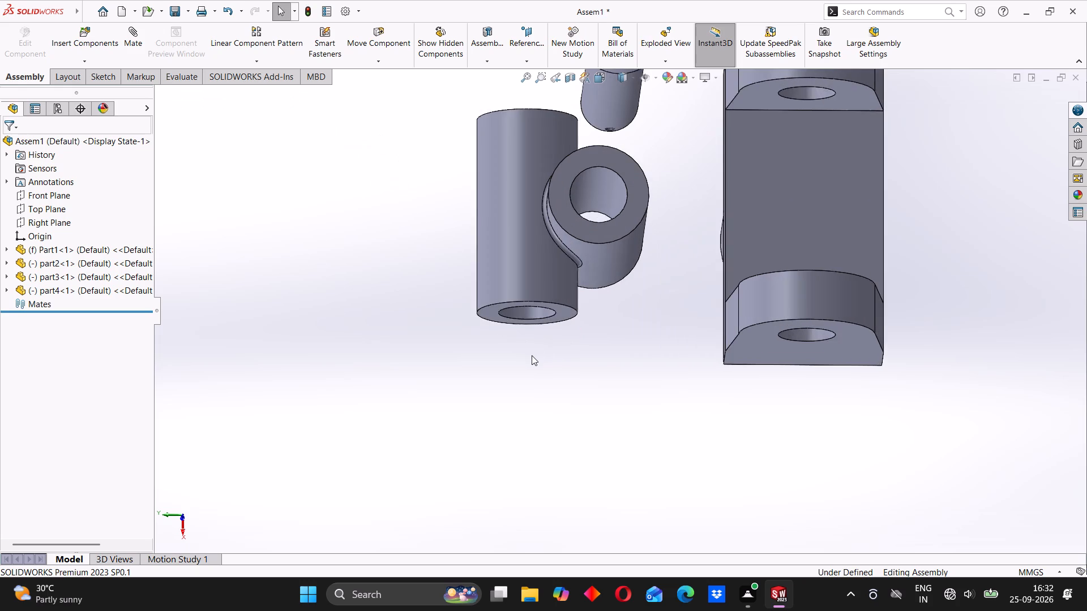
middle_drag(533, 359, 534, 299)
click(534, 281)
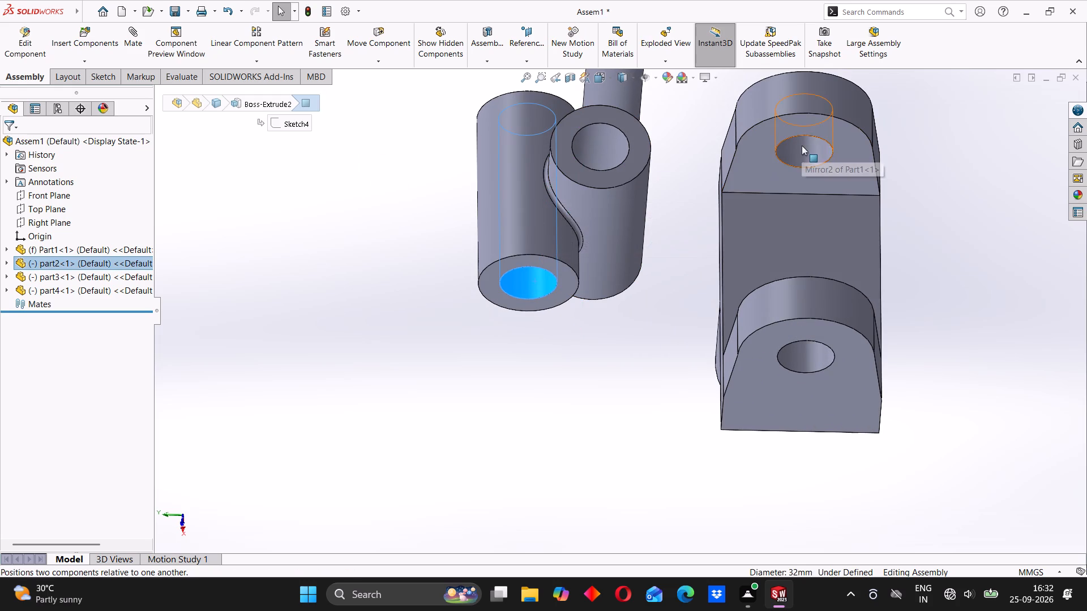
right_click(406, 217)
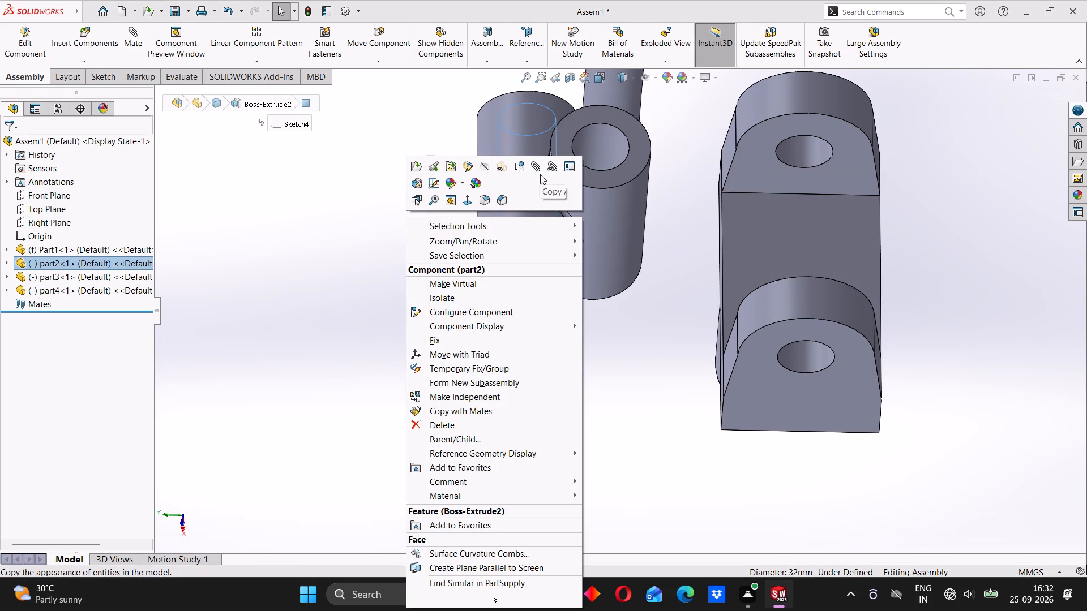
click(539, 173)
click(801, 150)
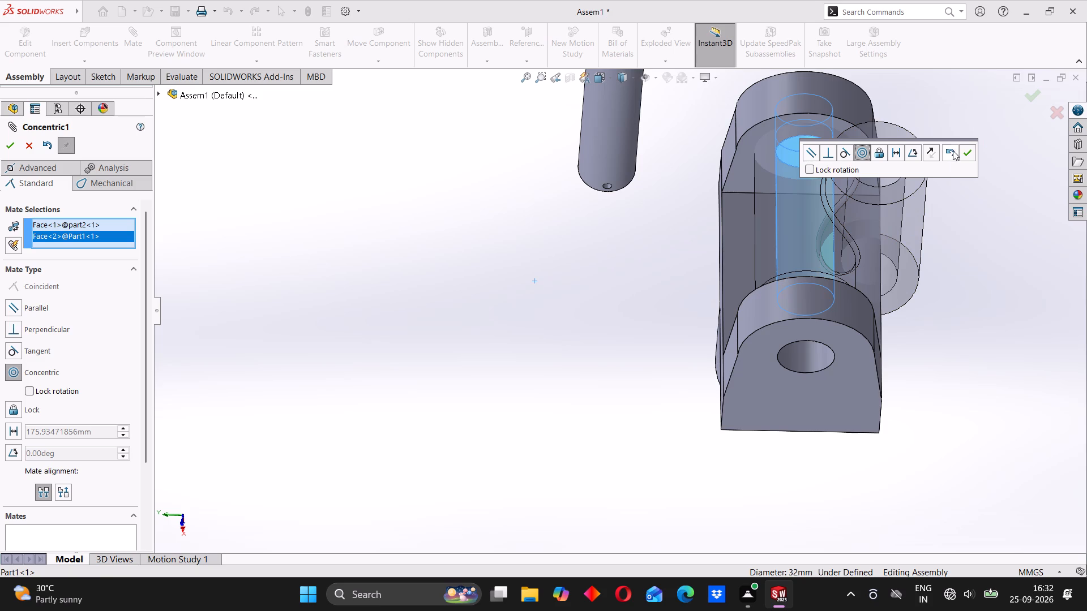
click(965, 153)
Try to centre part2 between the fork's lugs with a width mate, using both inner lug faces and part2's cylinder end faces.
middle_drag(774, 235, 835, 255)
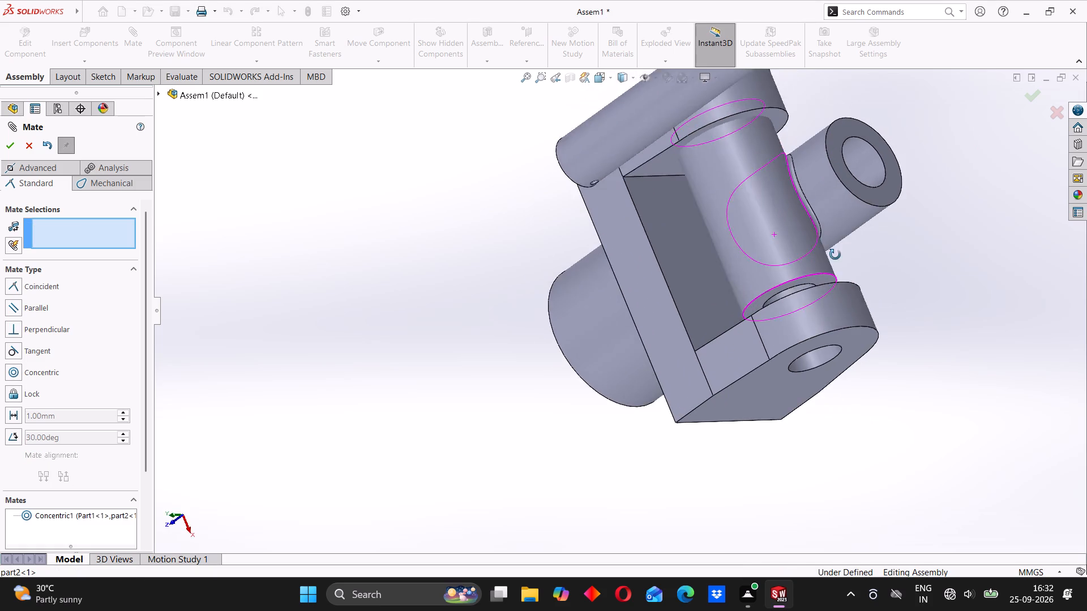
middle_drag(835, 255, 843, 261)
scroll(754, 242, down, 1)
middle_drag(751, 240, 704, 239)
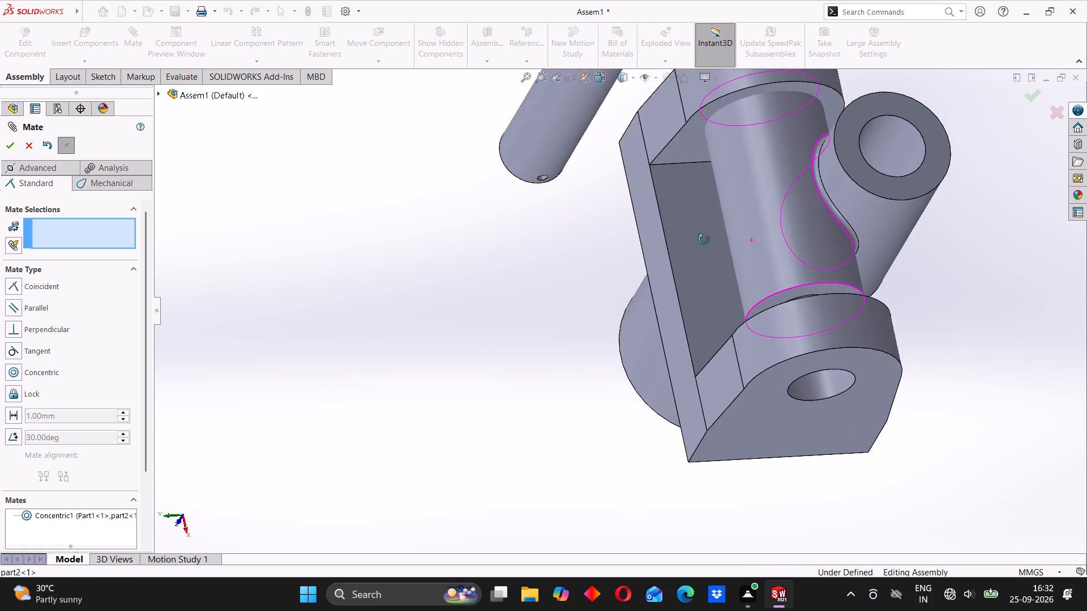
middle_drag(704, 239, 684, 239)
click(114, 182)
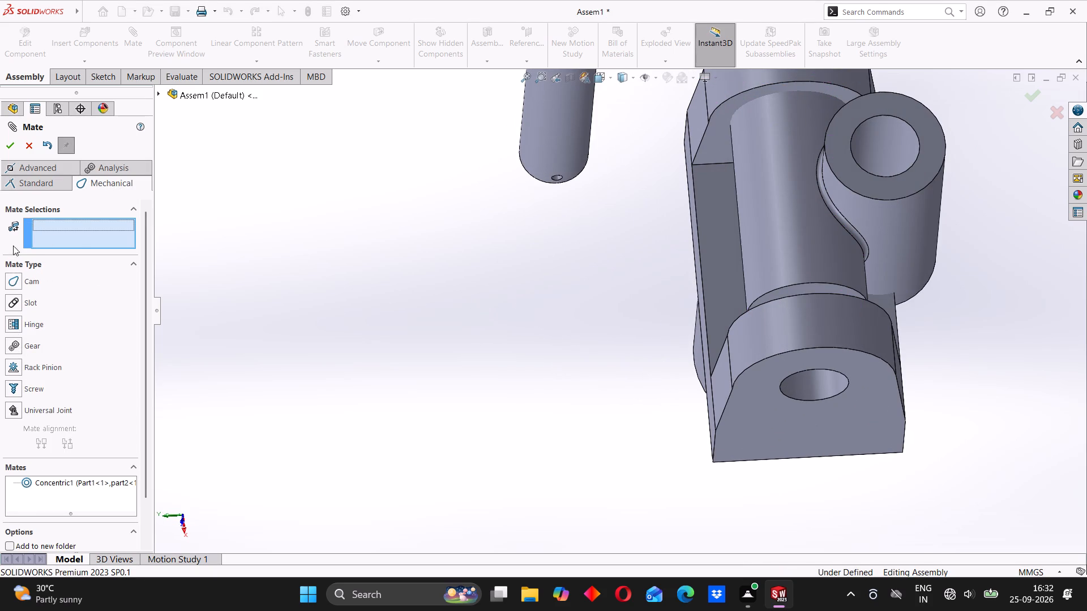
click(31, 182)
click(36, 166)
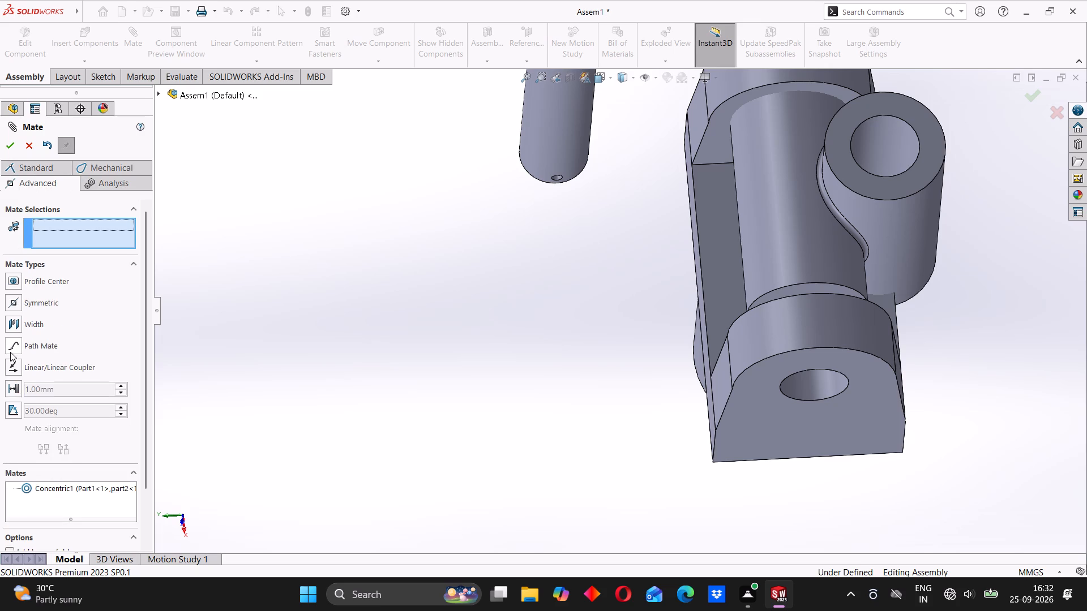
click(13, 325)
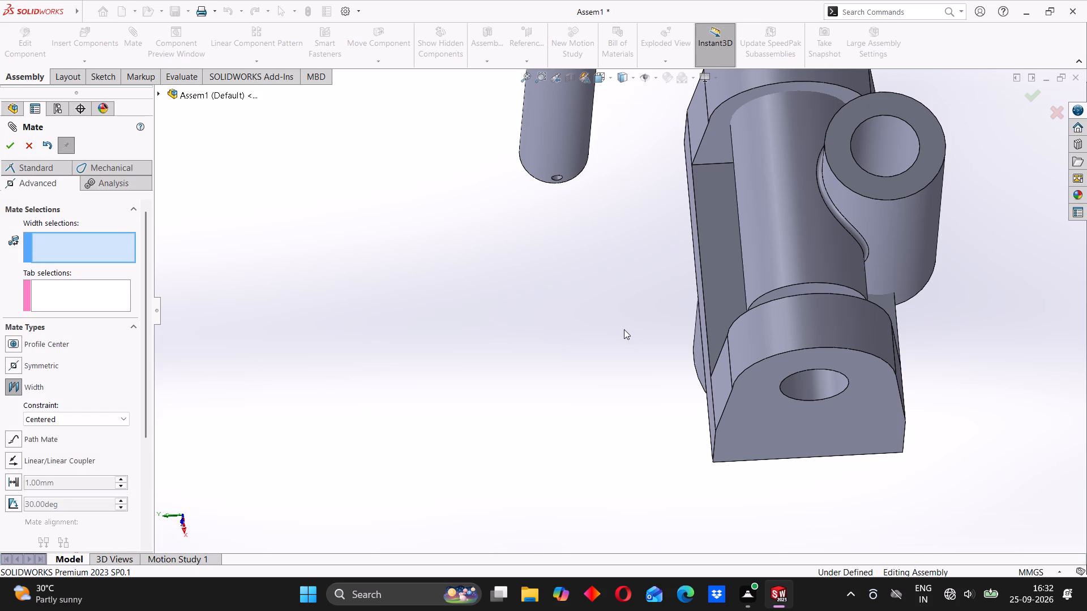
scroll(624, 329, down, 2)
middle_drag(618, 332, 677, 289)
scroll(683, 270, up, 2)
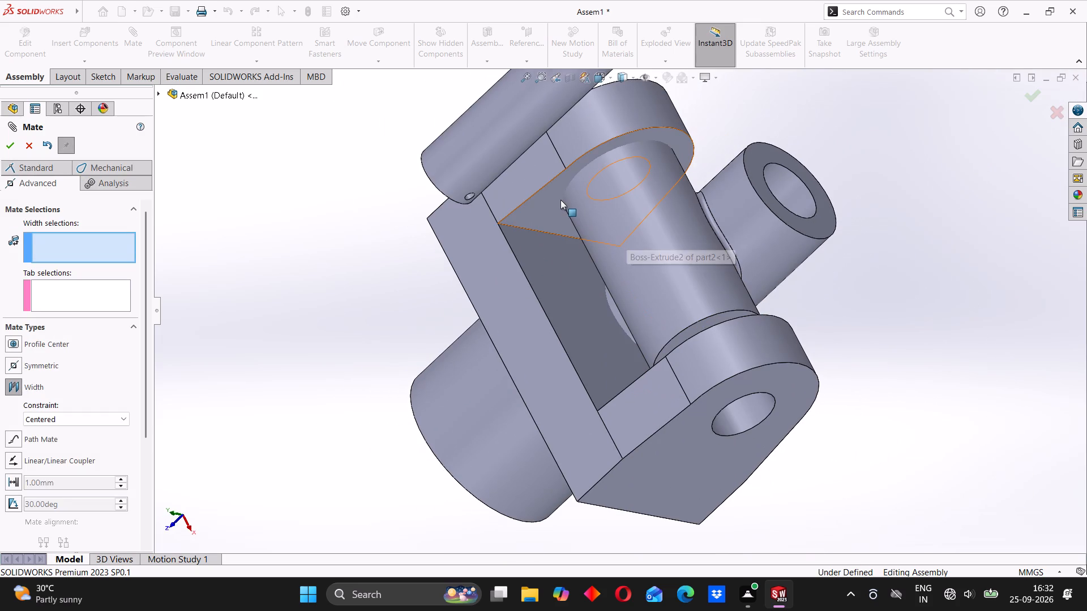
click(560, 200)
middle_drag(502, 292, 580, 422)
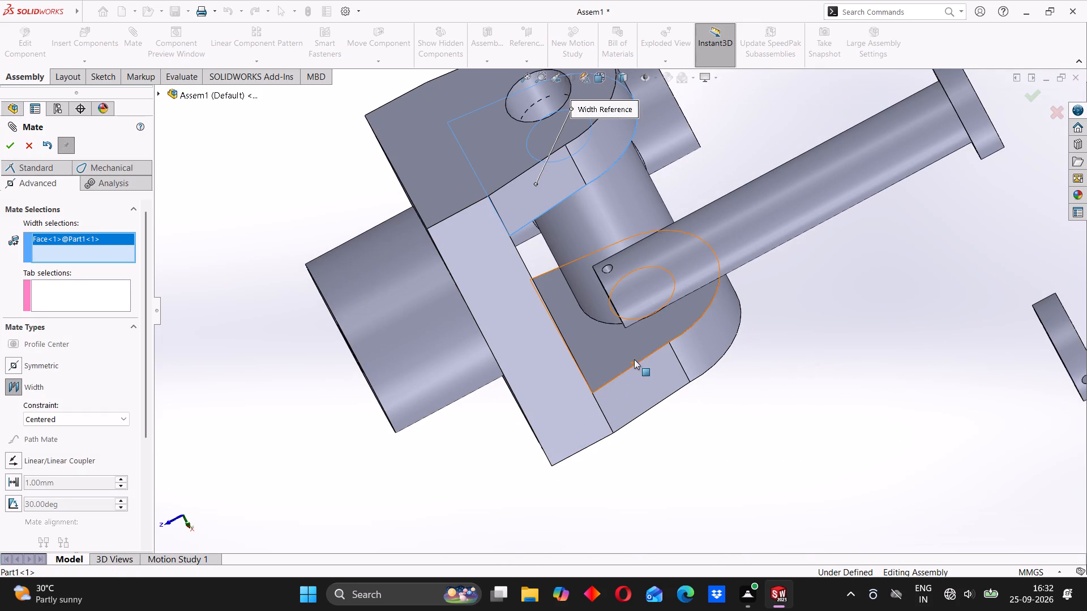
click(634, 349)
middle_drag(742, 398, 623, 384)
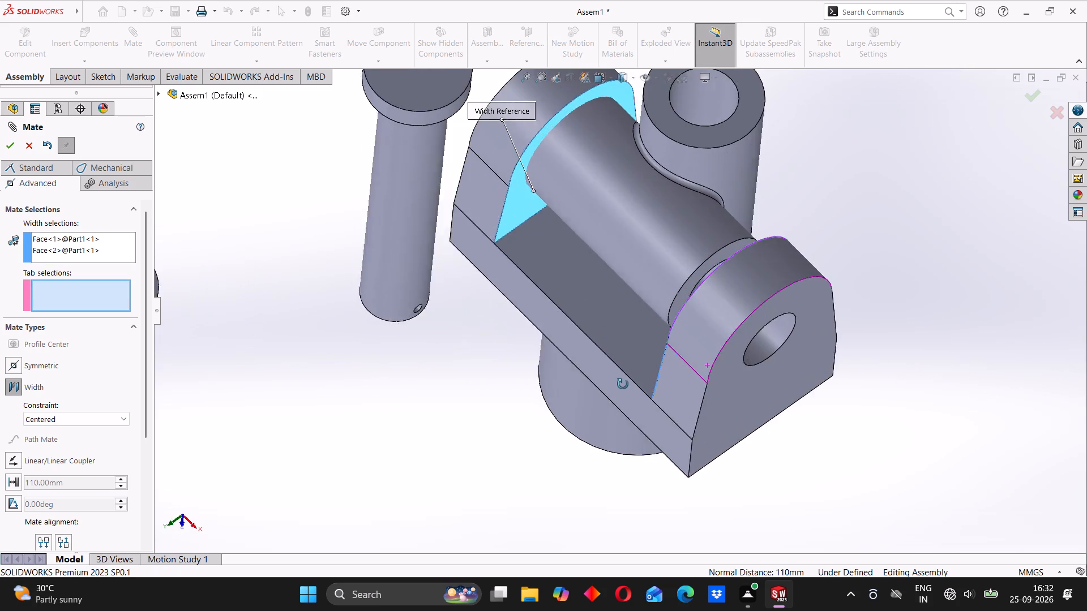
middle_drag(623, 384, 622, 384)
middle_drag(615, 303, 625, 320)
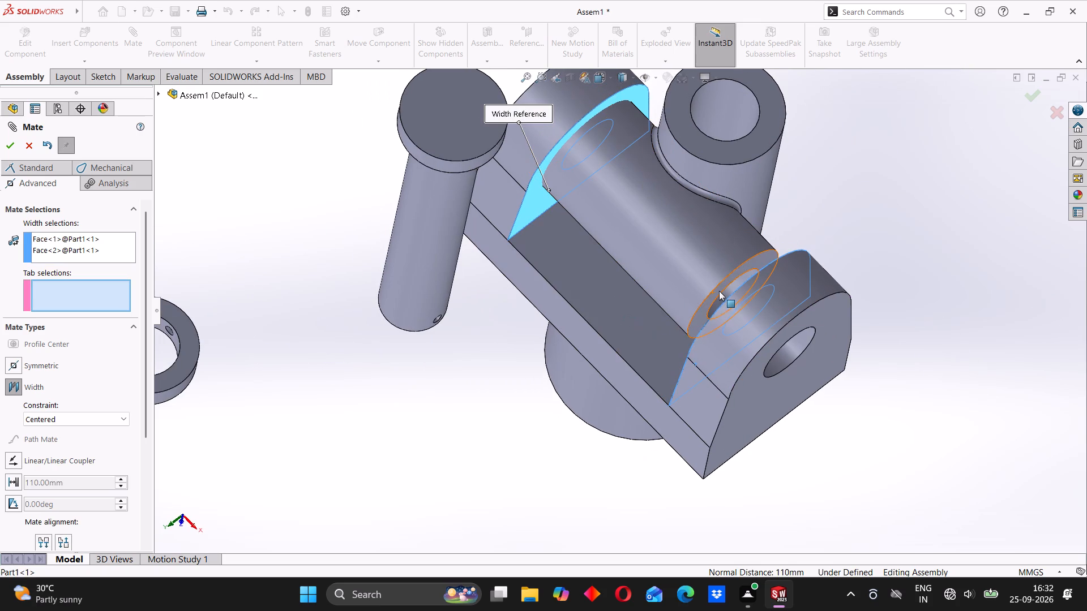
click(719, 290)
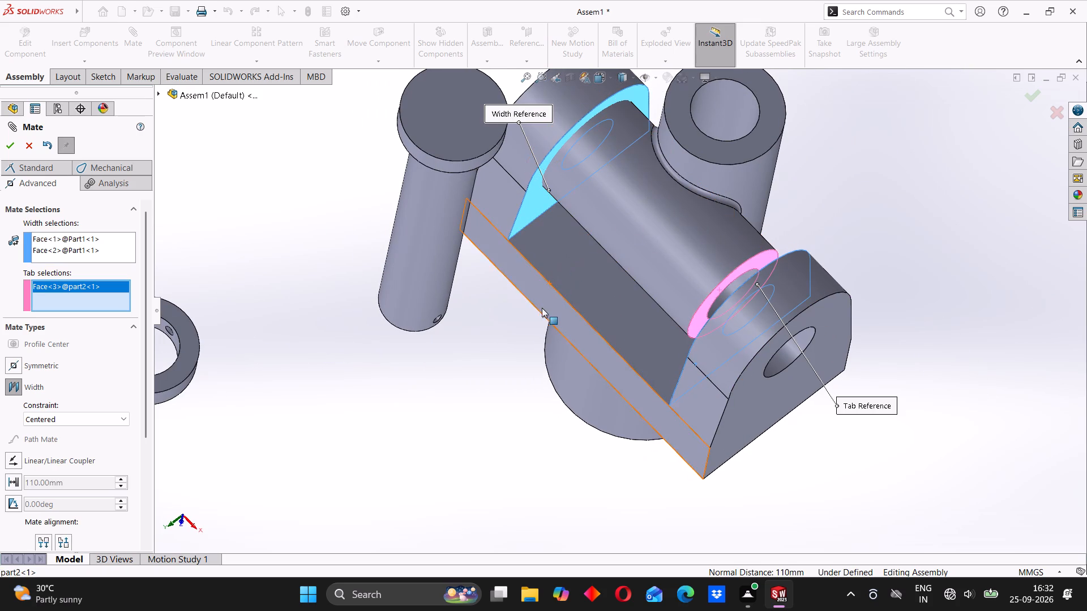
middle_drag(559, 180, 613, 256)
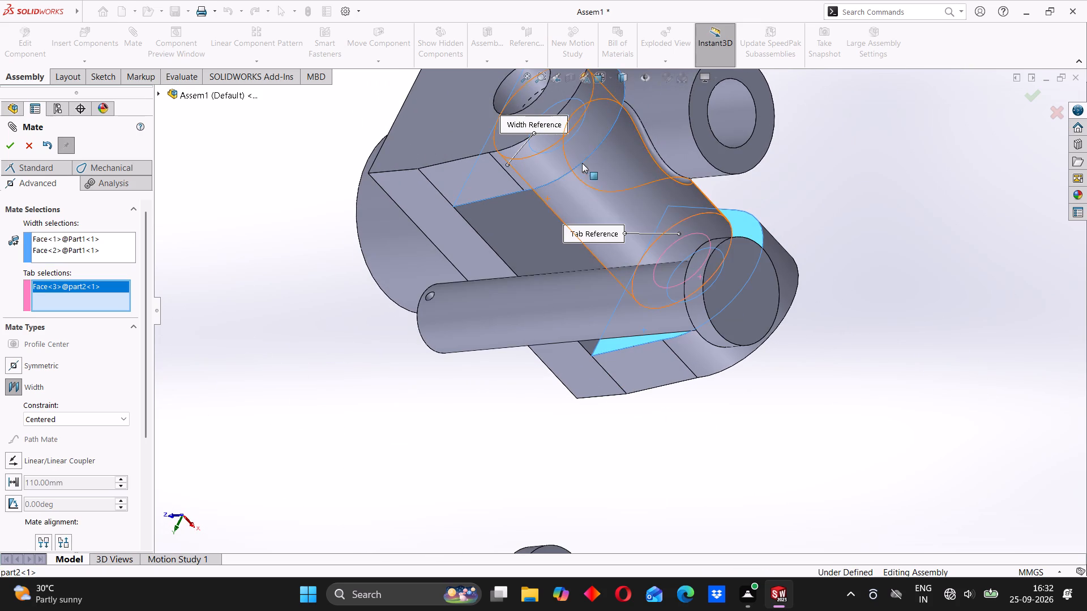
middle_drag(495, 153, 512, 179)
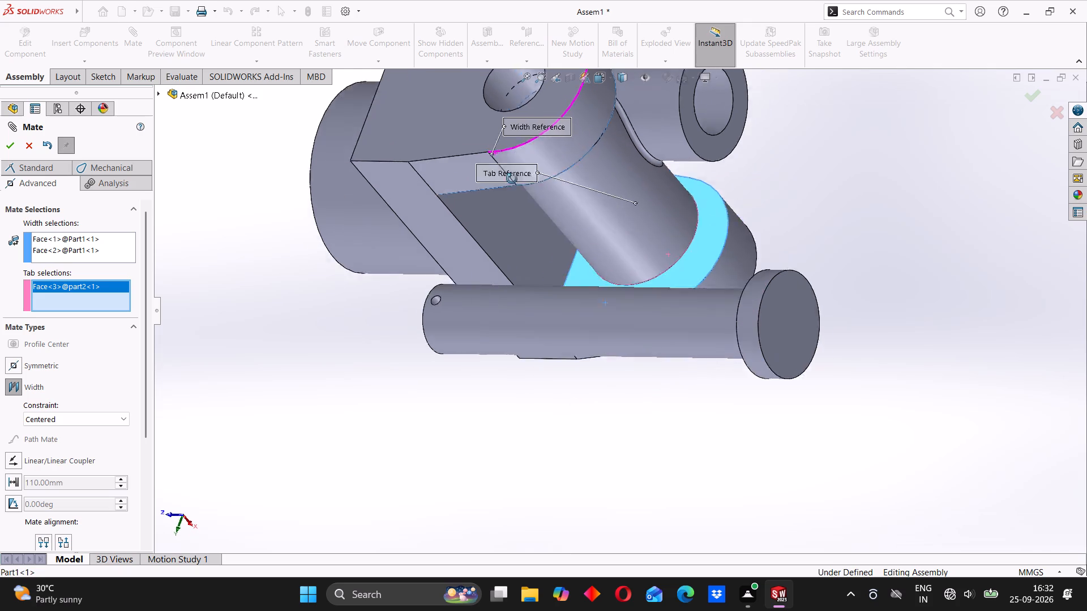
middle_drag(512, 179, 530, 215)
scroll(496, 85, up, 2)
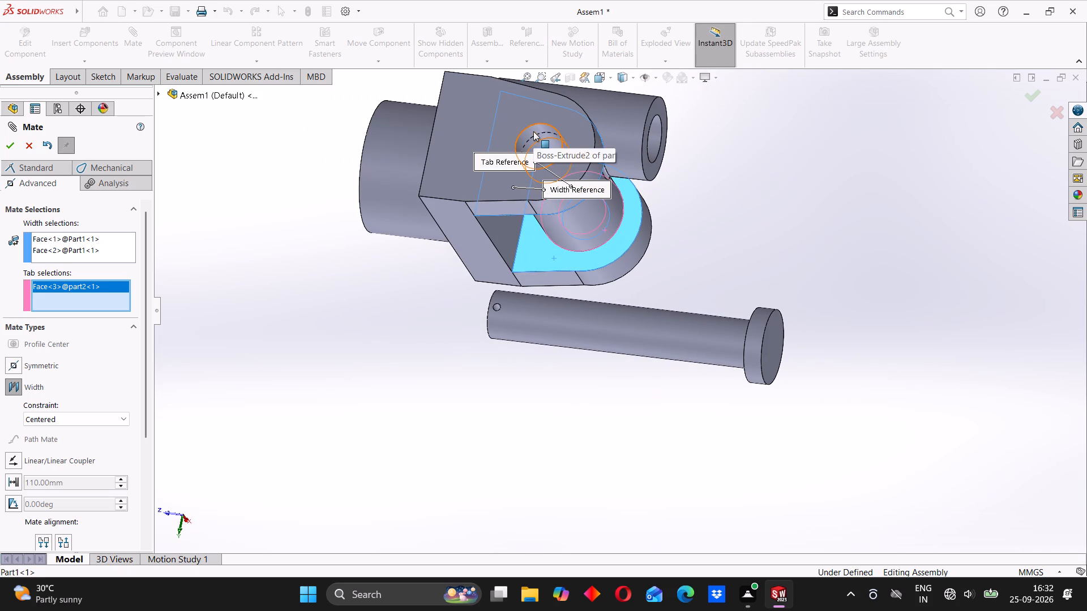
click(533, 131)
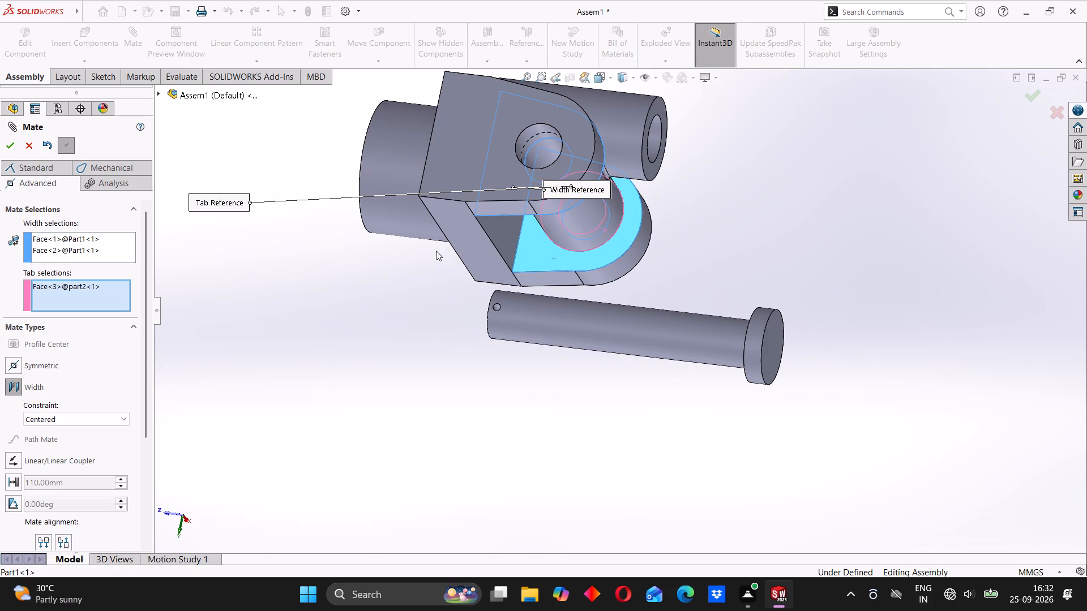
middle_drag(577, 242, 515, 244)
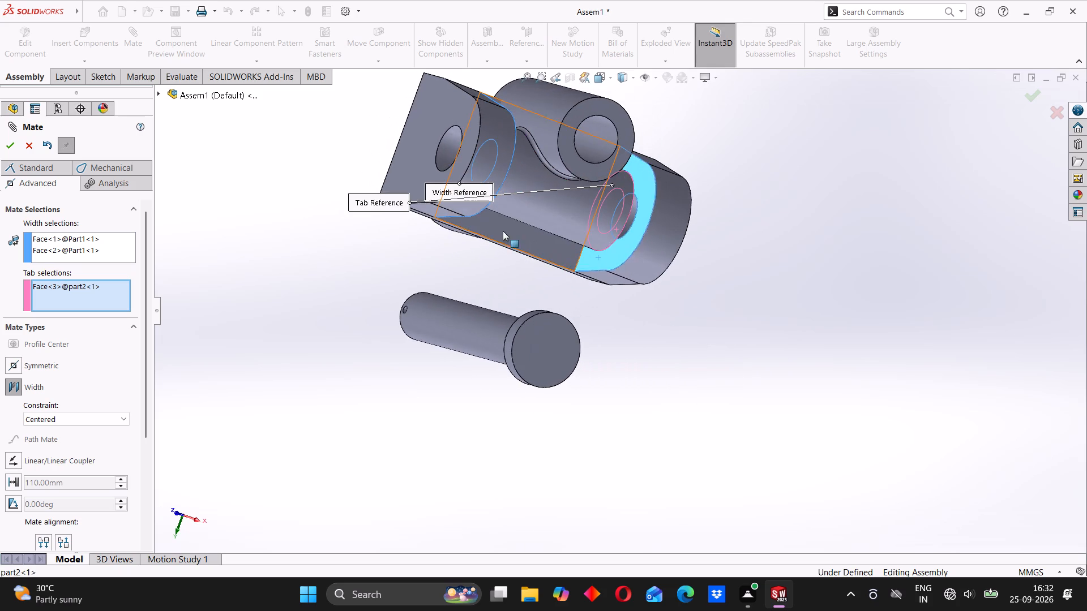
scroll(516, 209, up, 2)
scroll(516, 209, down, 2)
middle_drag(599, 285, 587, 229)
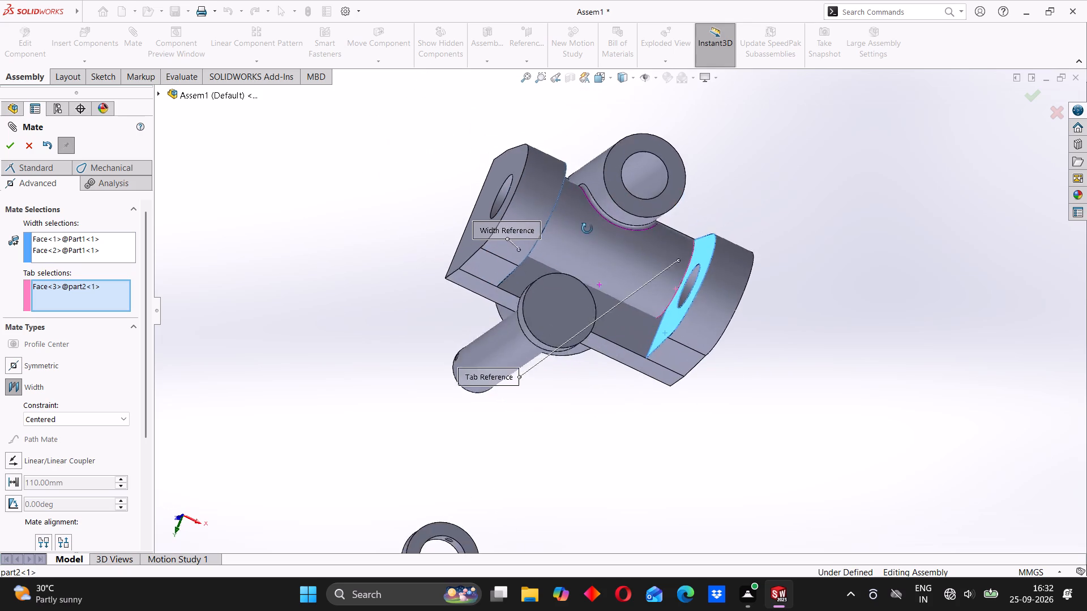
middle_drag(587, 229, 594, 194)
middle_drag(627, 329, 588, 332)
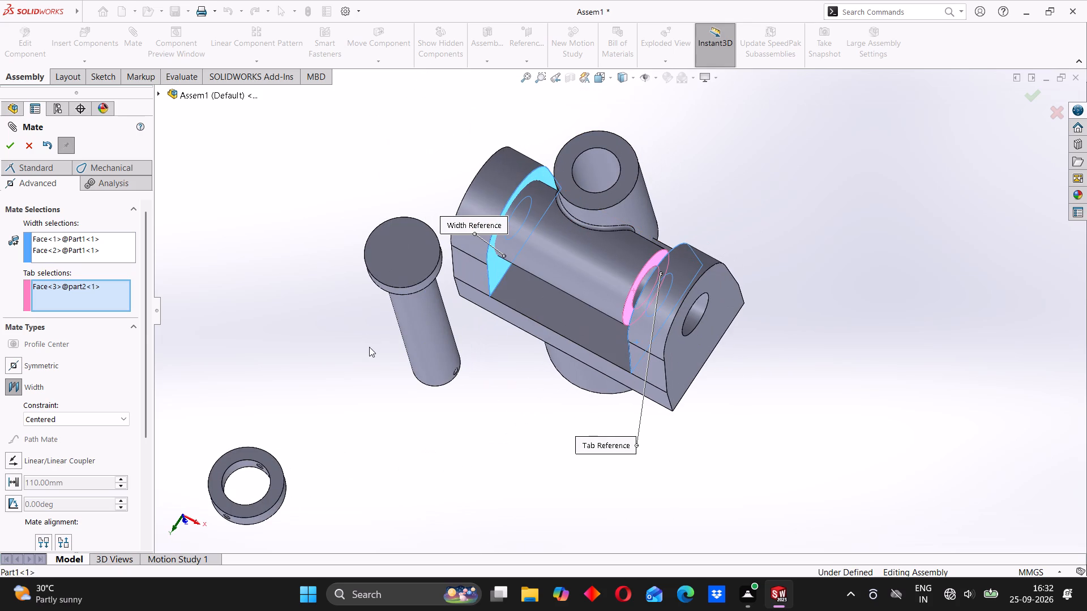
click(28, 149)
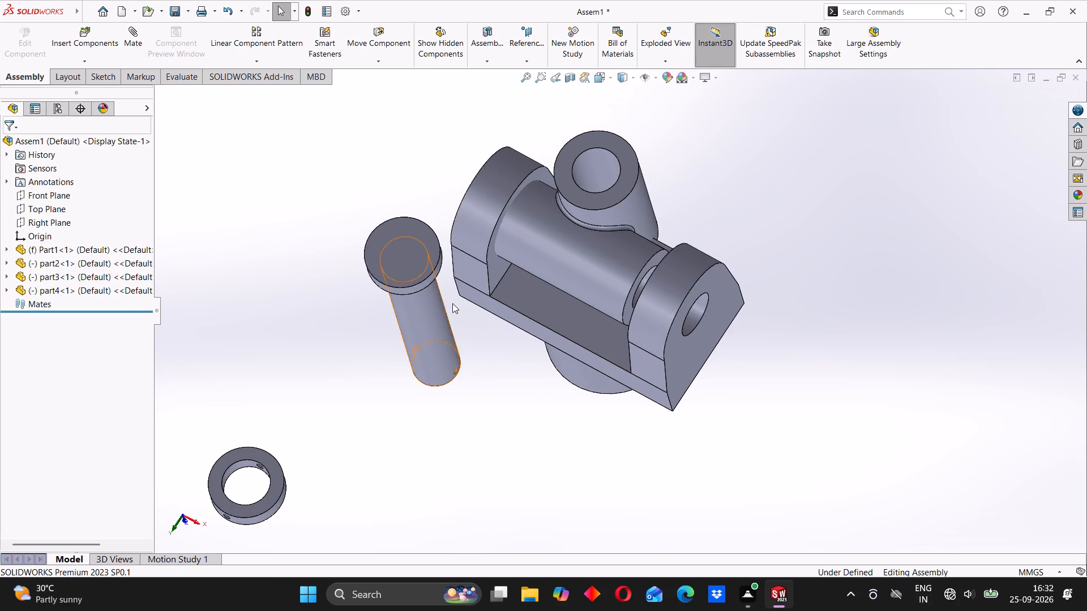
Slide part2 along the lug-hole axis until it sits clear outside the fork.
drag(571, 258, 649, 183)
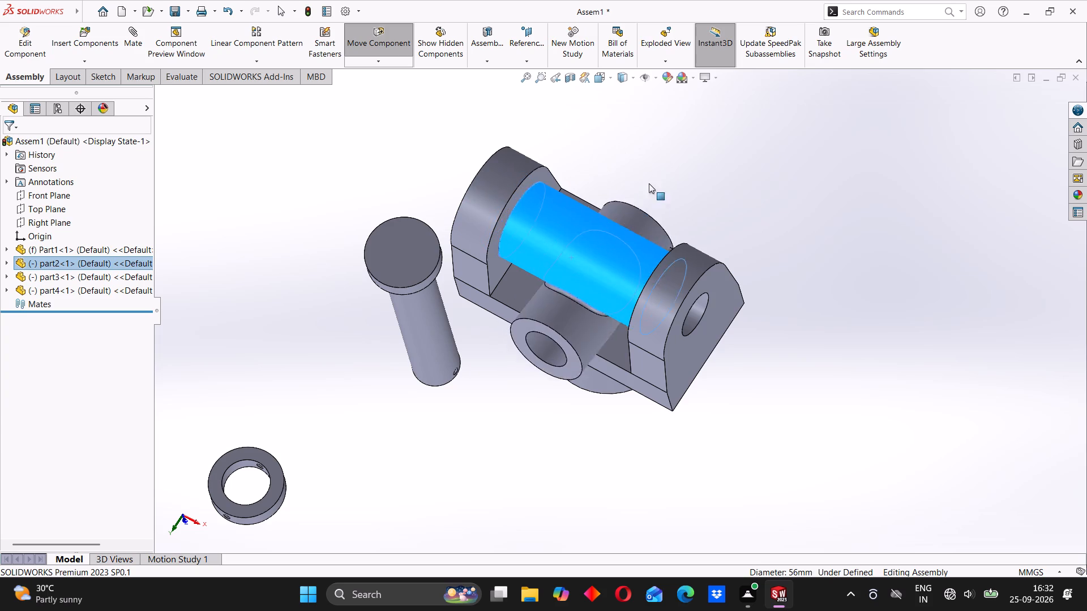
drag(649, 183, 909, 325)
middle_drag(726, 387, 784, 364)
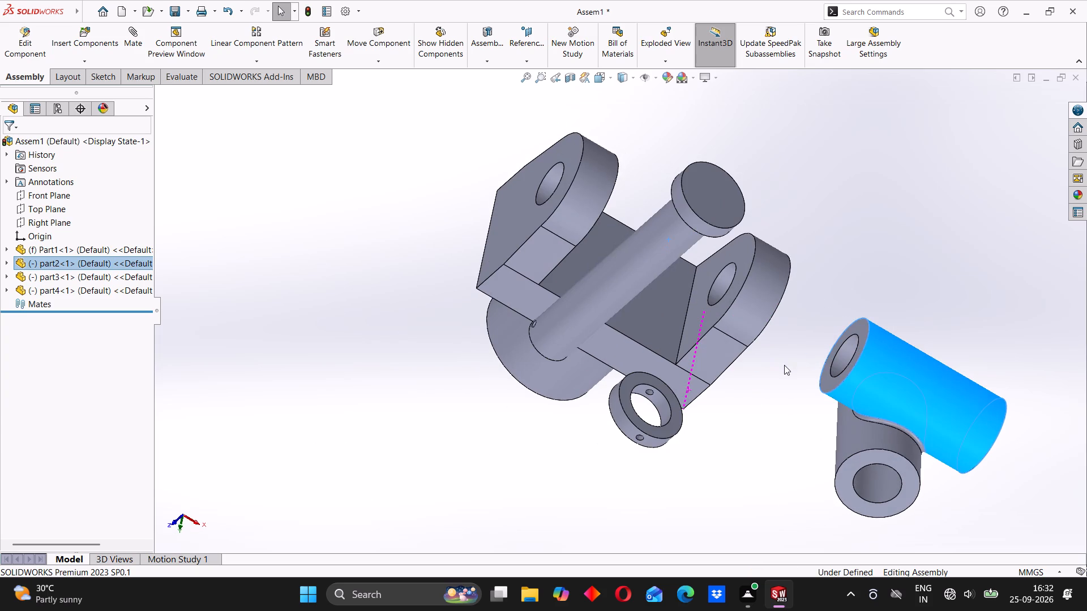
click(748, 429)
Start an advanced width mate and choose the fork's two inner lug faces as the width selections.
scroll(781, 418, down, 1)
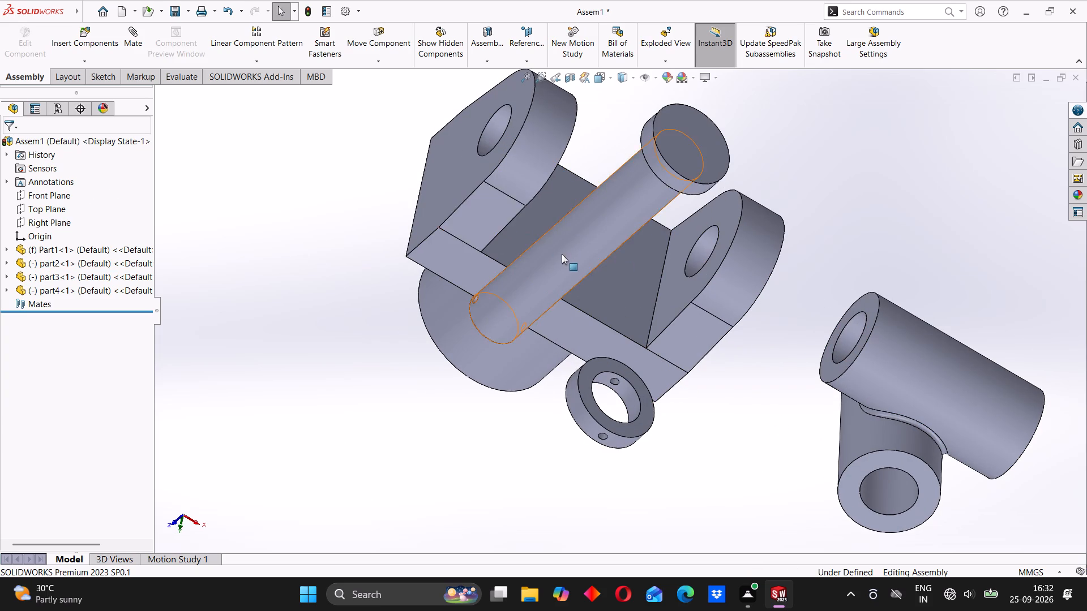
middle_drag(562, 257, 483, 269)
click(715, 155)
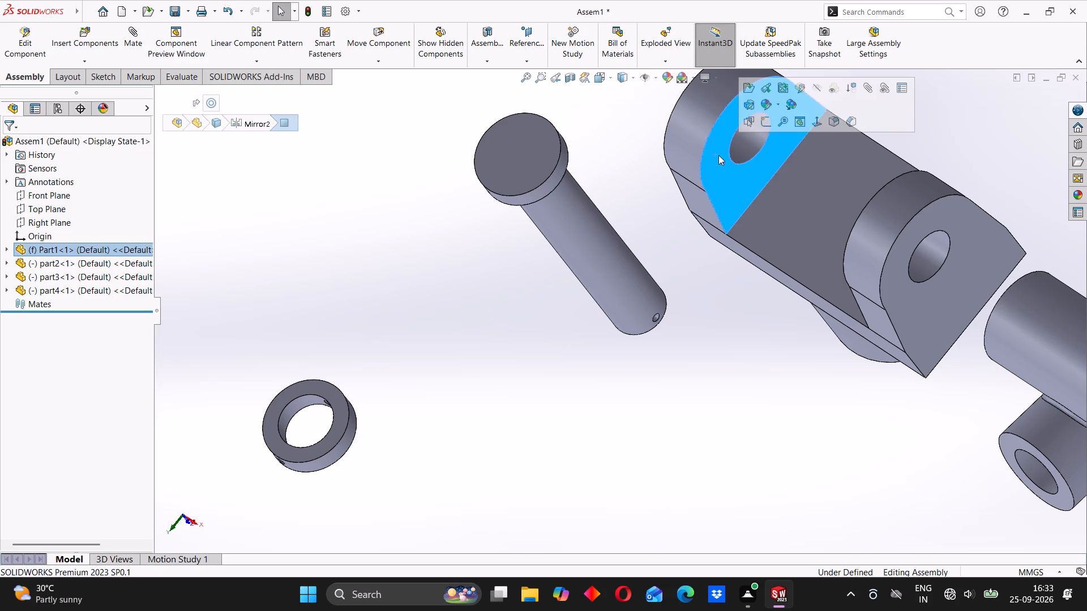
click(868, 88)
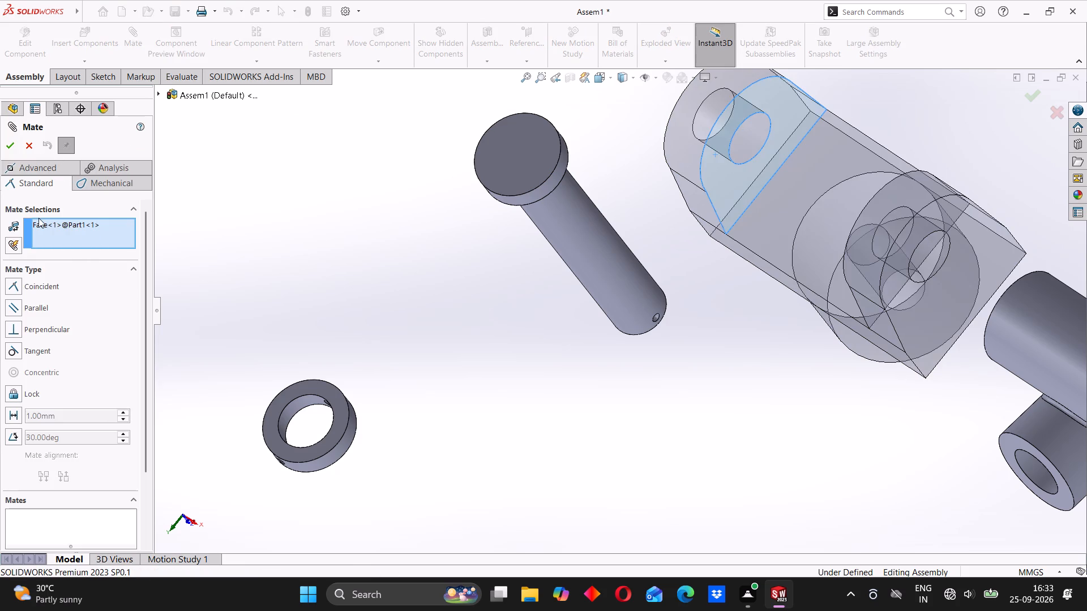
click(39, 221)
right_click(55, 226)
click(83, 247)
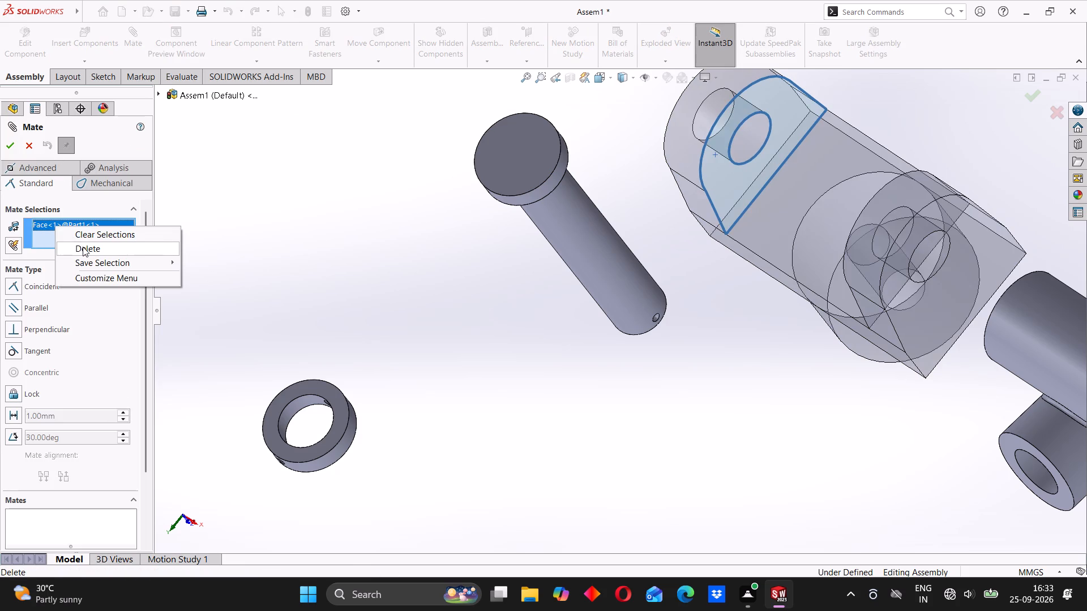
click(44, 170)
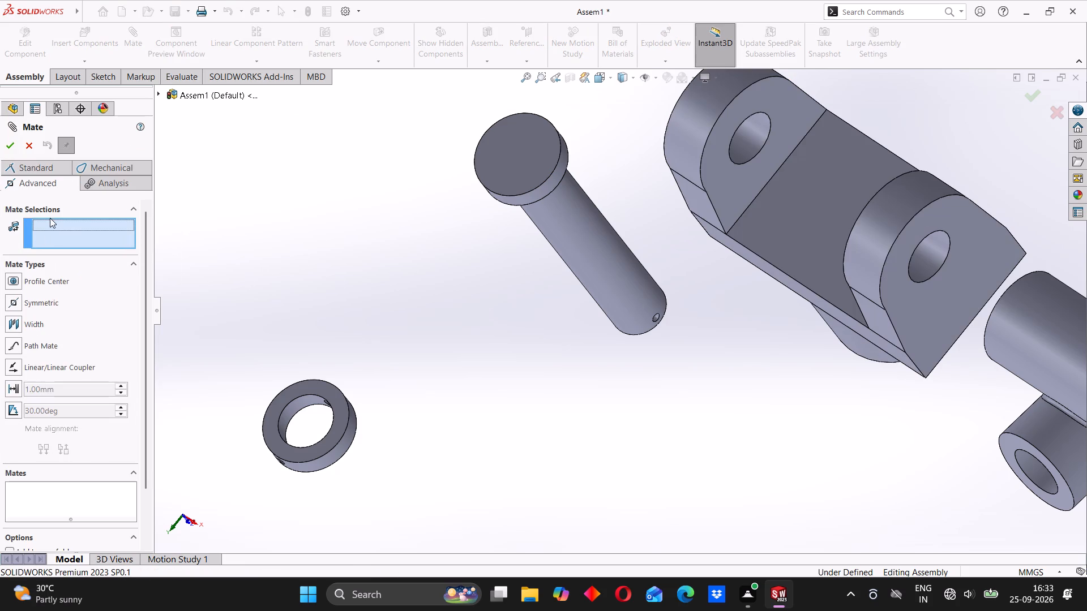
click(10, 328)
scroll(461, 315, up, 2)
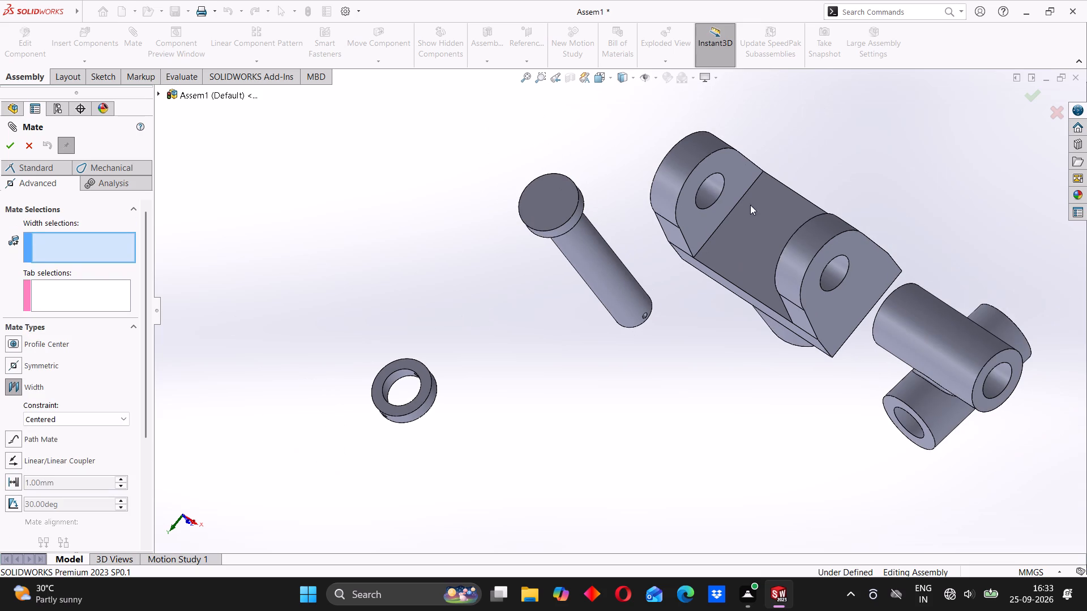
click(696, 219)
click(707, 231)
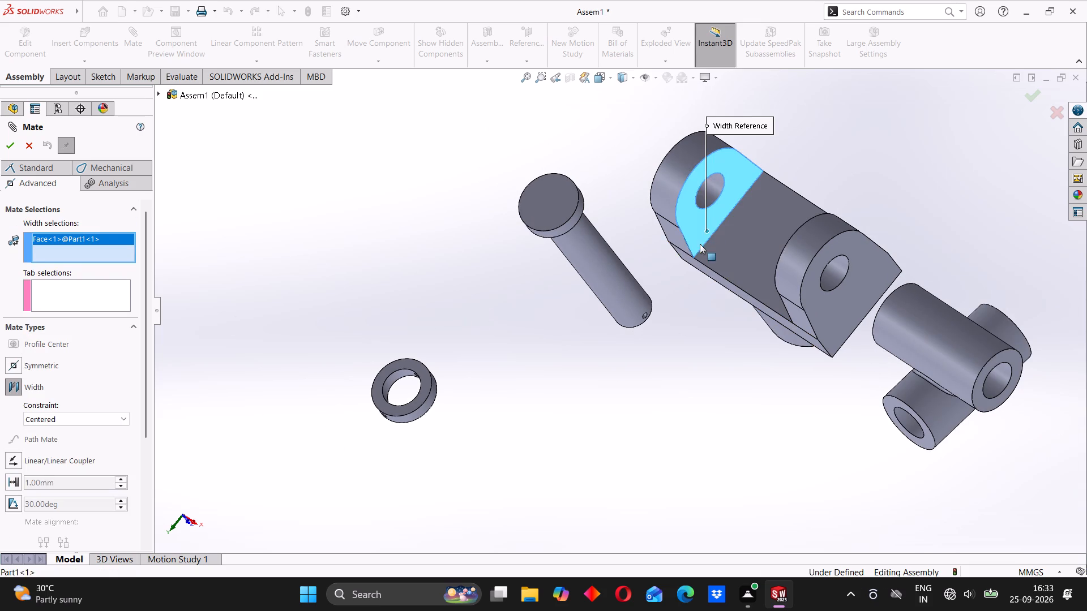
middle_drag(649, 377, 785, 405)
click(816, 290)
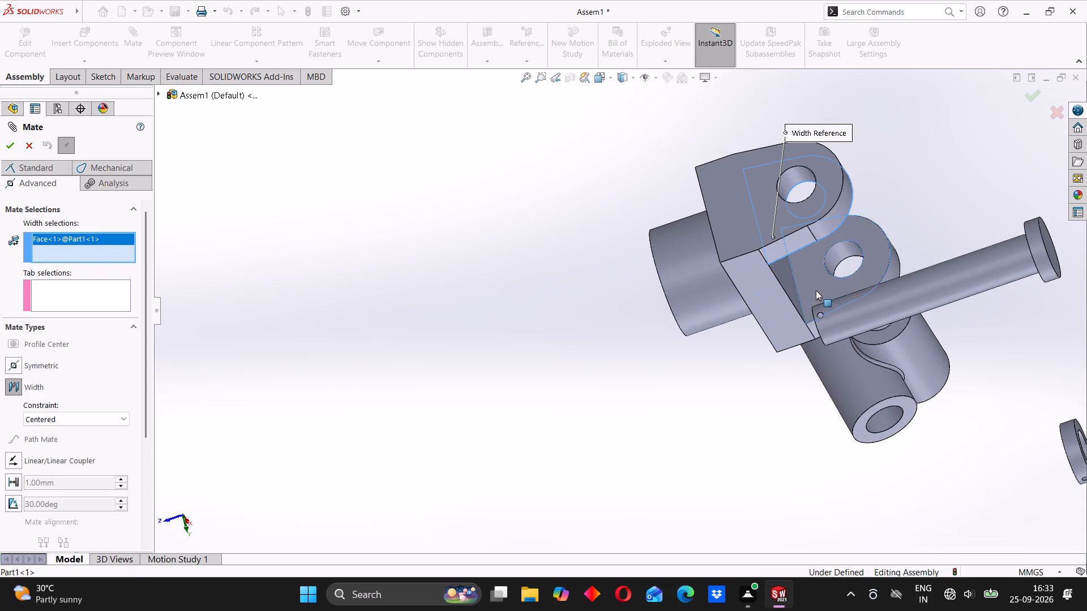
middle_drag(754, 406, 567, 388)
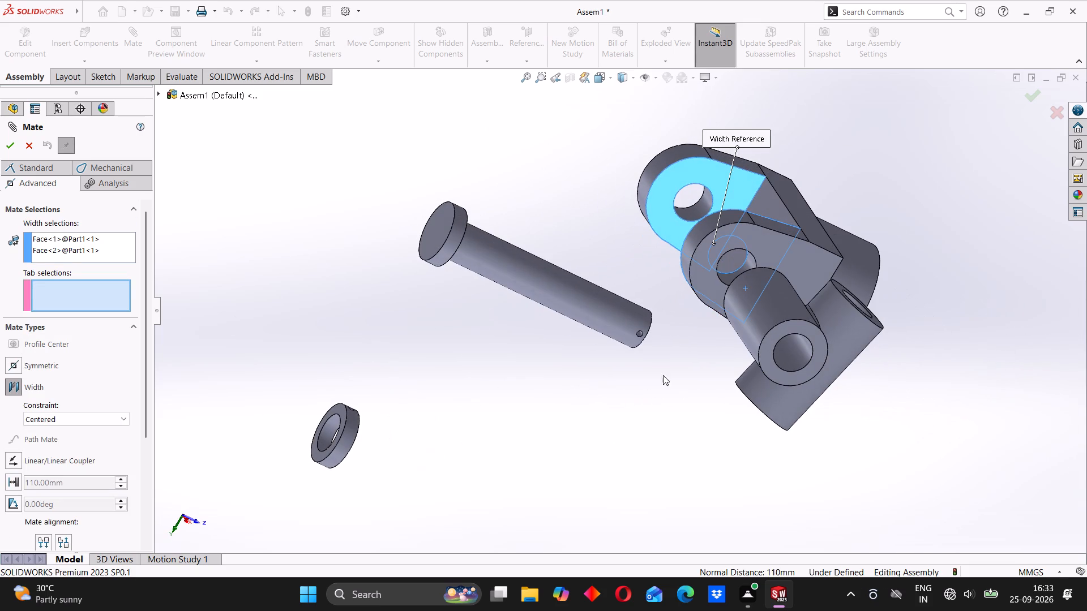
Use both end faces of part2's long cylinder as tab selections and add the width mate with the Centered constraint.
middle_drag(671, 374, 697, 301)
middle_drag(725, 350, 787, 369)
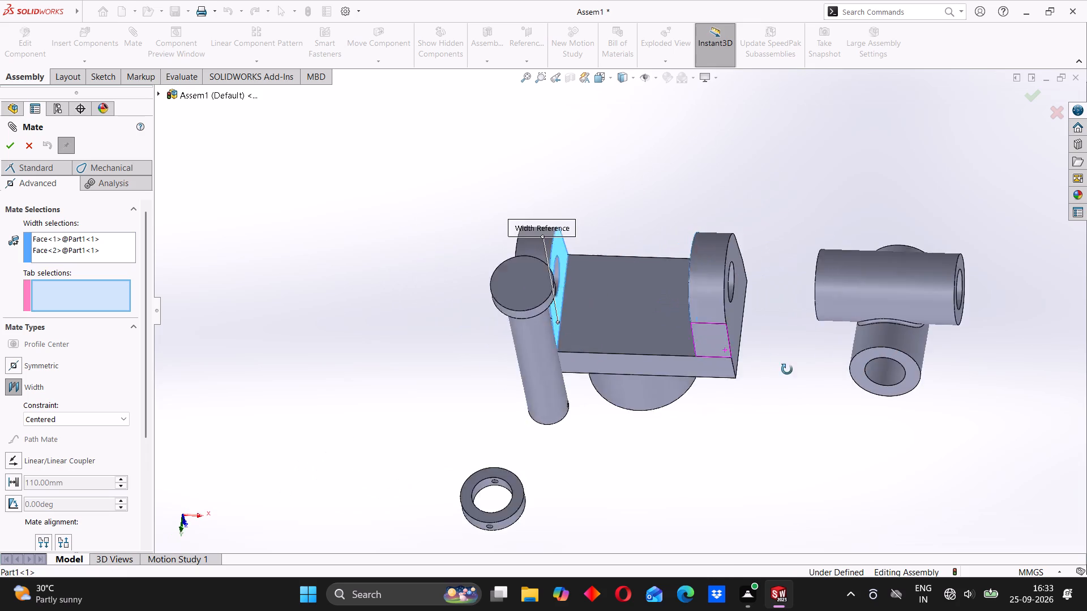
middle_drag(787, 369, 829, 372)
click(812, 260)
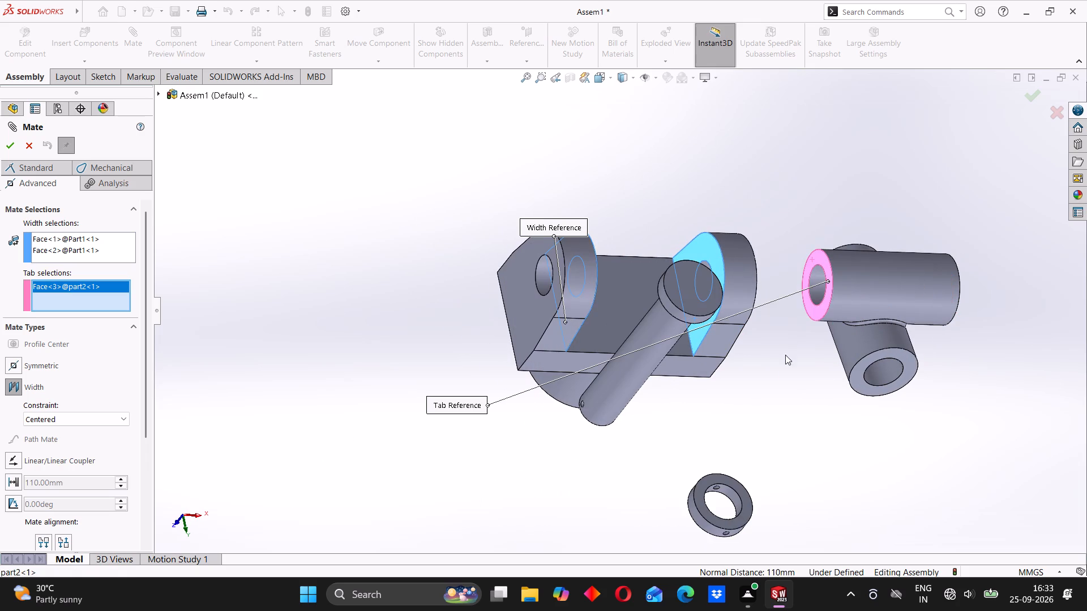
middle_drag(786, 359, 666, 401)
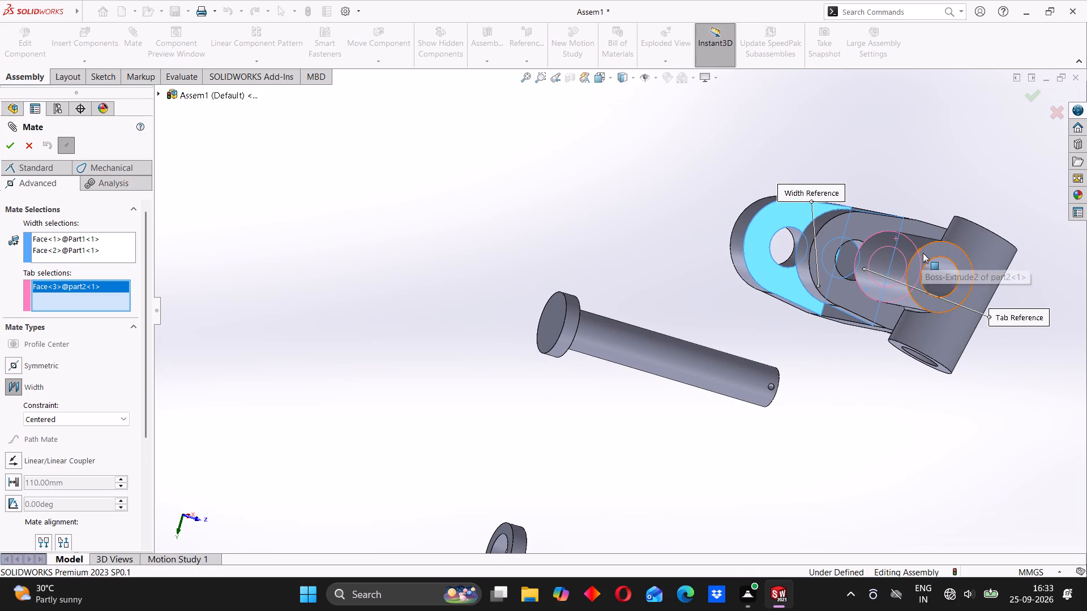
click(923, 253)
middle_drag(784, 390, 811, 387)
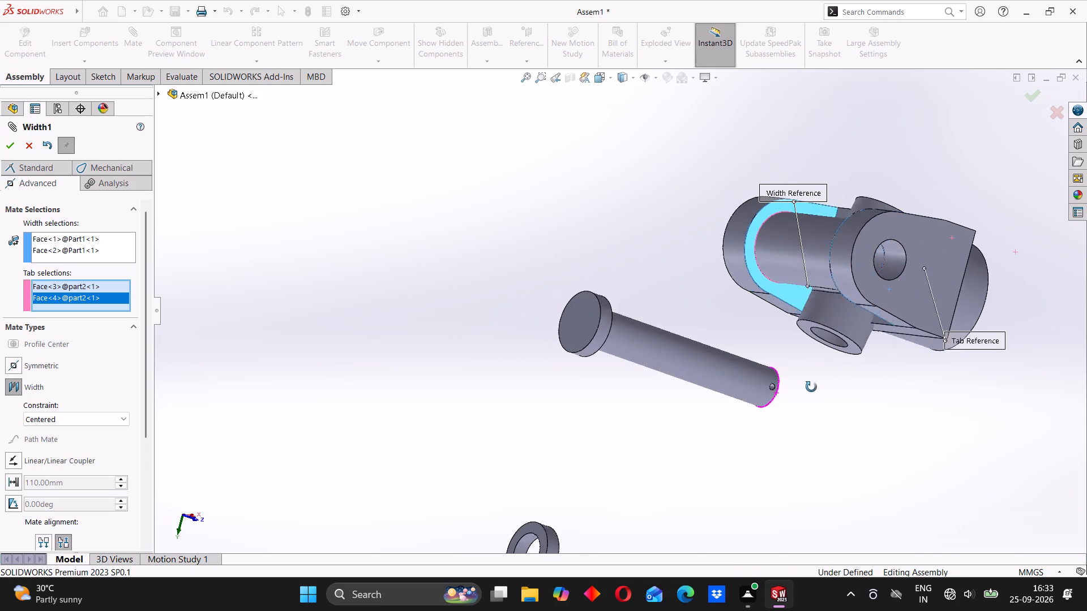
middle_drag(811, 387, 832, 377)
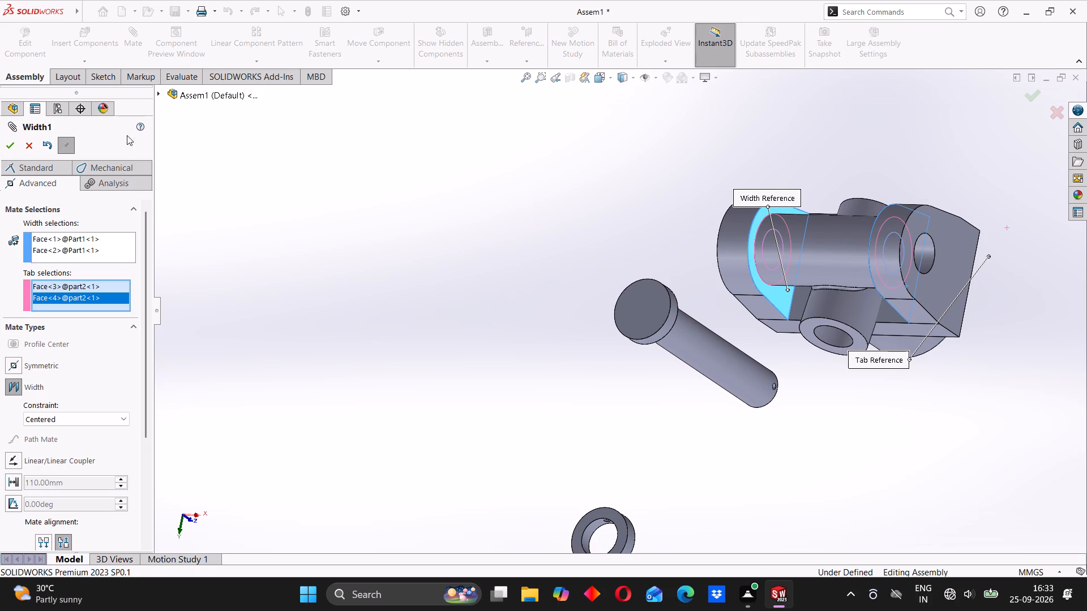
click(11, 145)
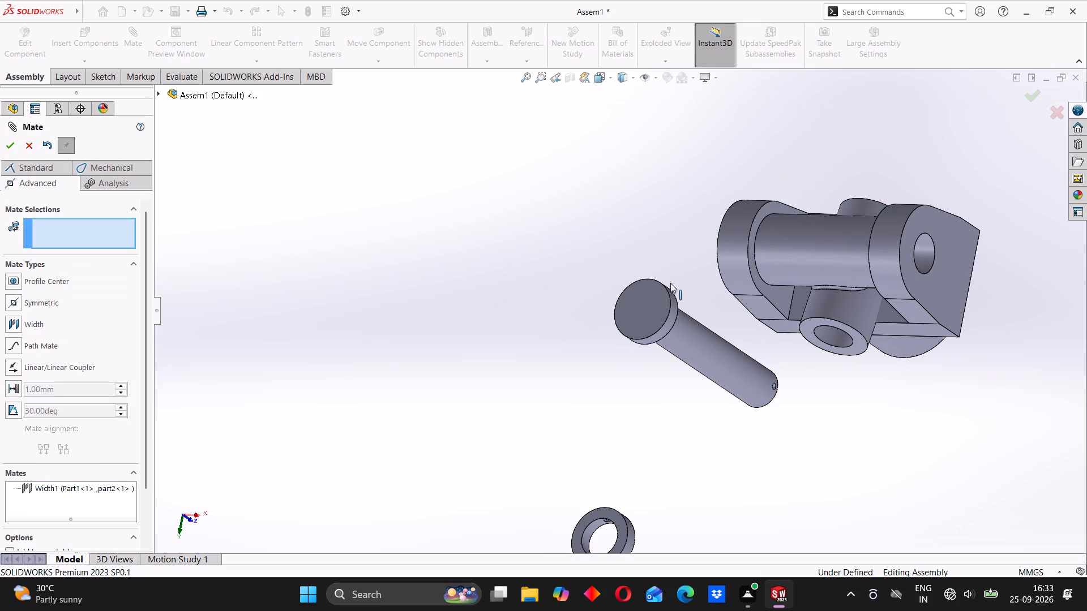
Swing part2 about the lug-hole axis so its cross cylinder stands clear of the fork's base.
scroll(832, 353, up, 2)
middle_drag(770, 375, 788, 329)
drag(765, 305, 764, 285)
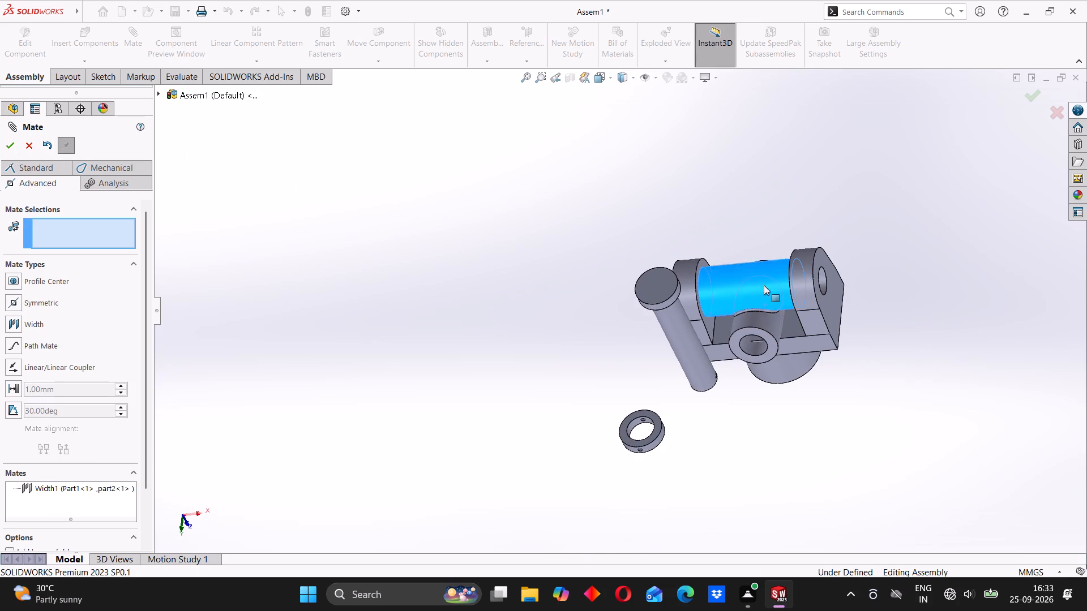
drag(764, 285, 761, 257)
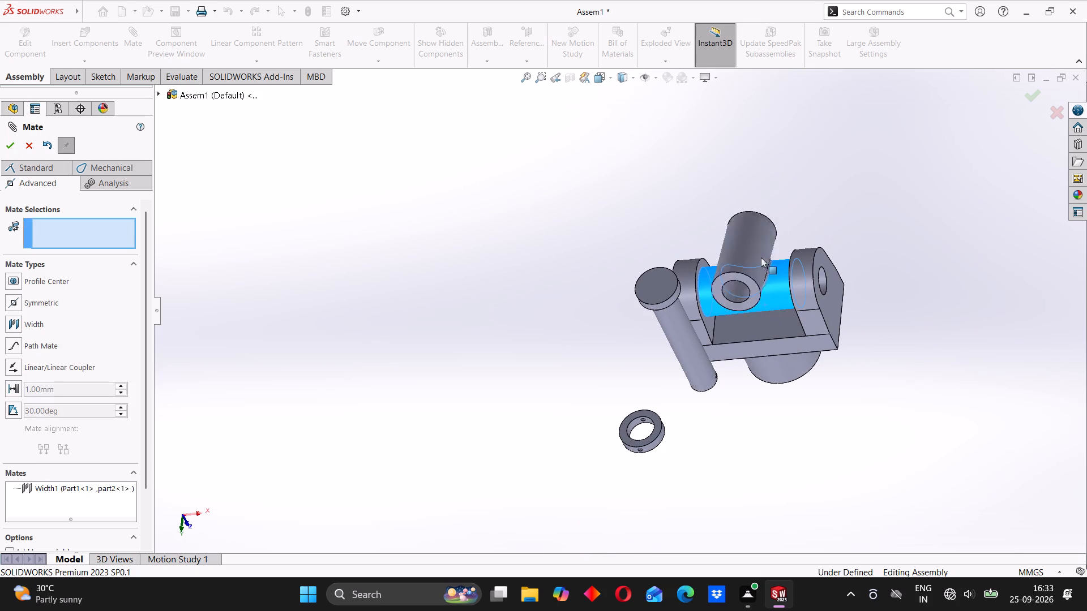
drag(761, 257, 698, 321)
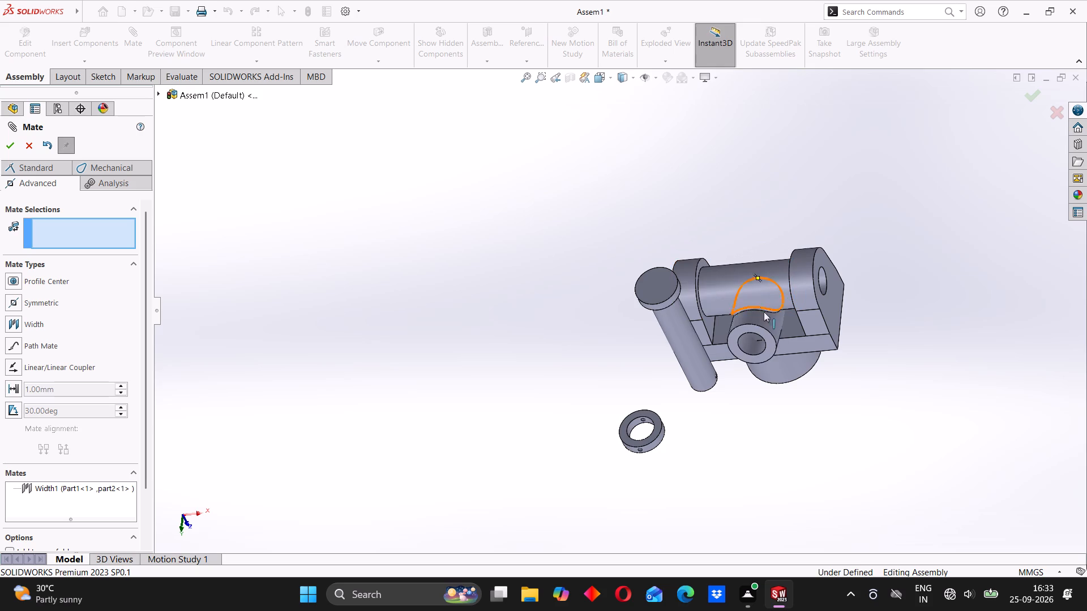
scroll(776, 320, down, 2)
scroll(766, 375, up, 1)
middle_drag(777, 406, 704, 347)
middle_drag(715, 421, 693, 493)
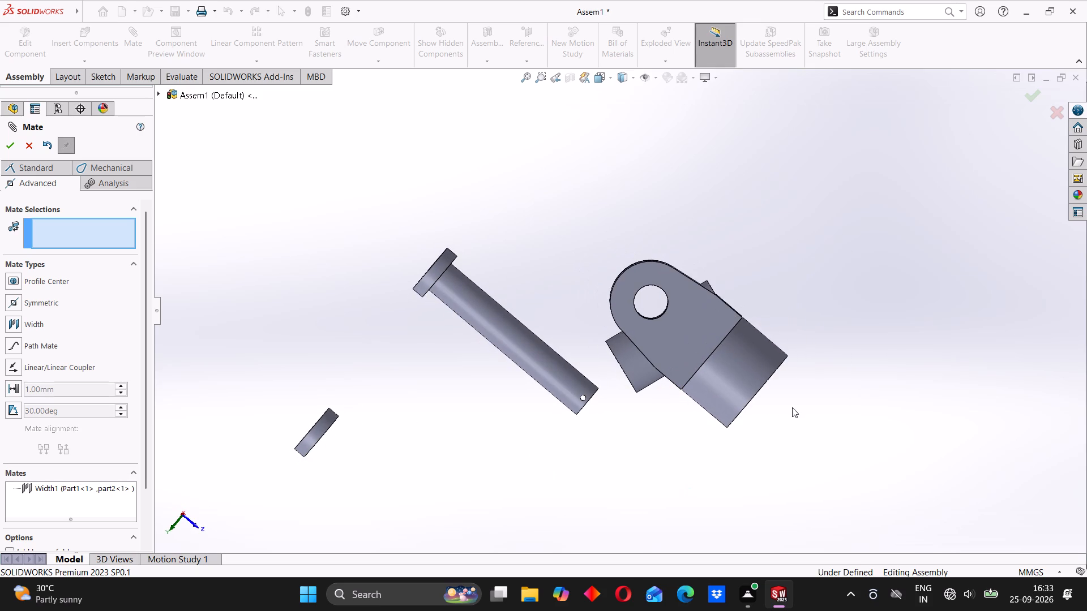
drag(620, 351, 656, 227)
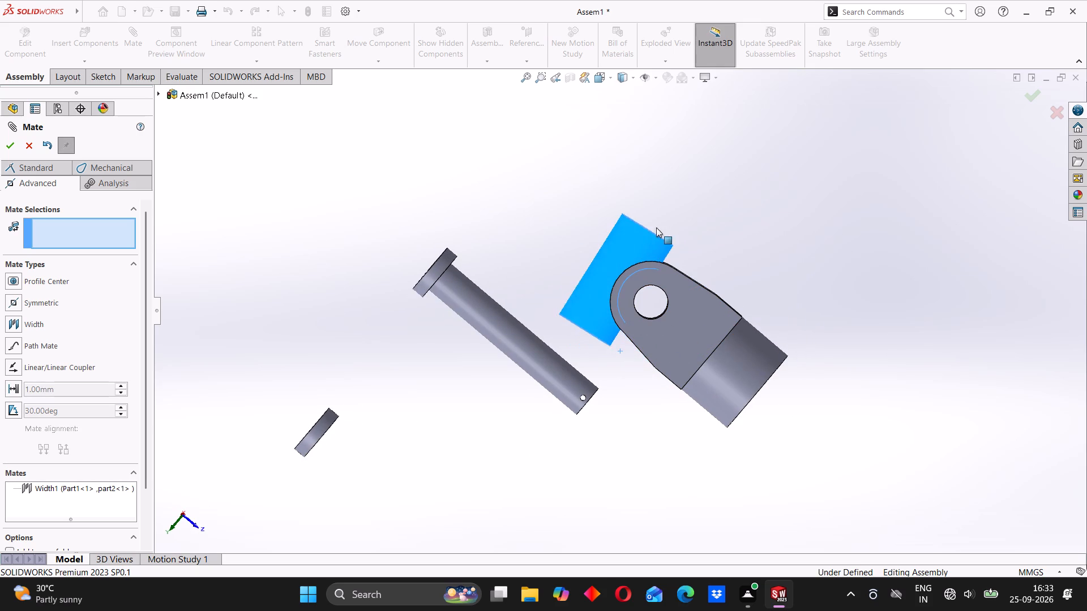
drag(656, 227, 660, 226)
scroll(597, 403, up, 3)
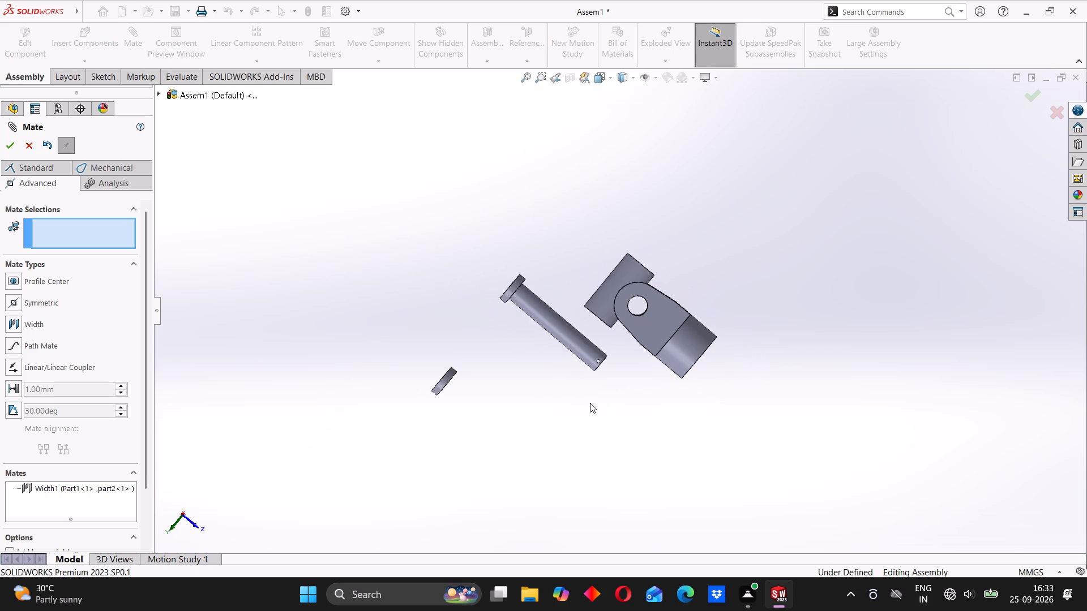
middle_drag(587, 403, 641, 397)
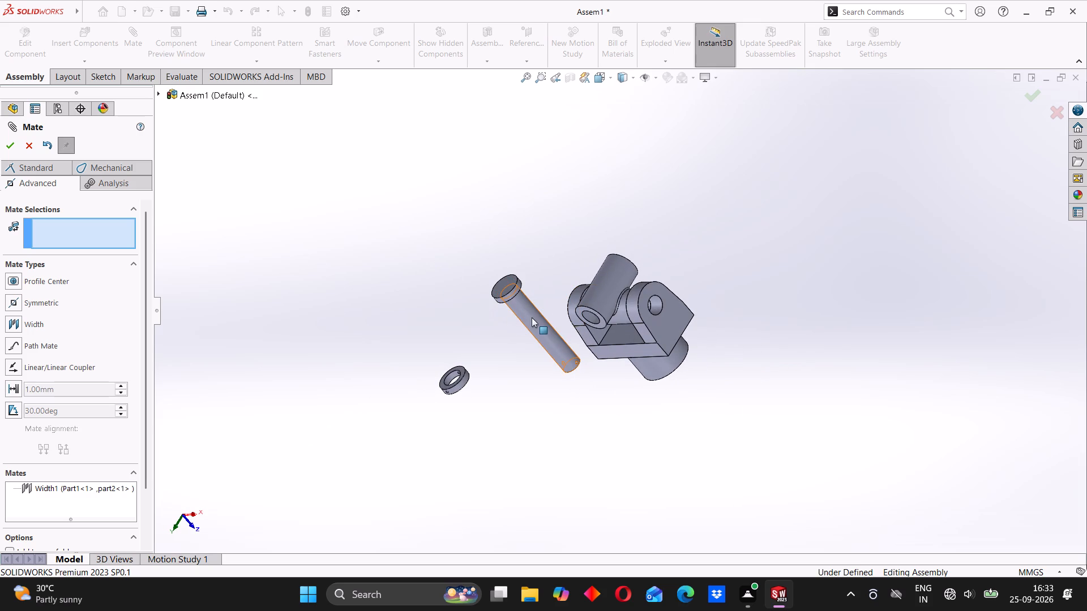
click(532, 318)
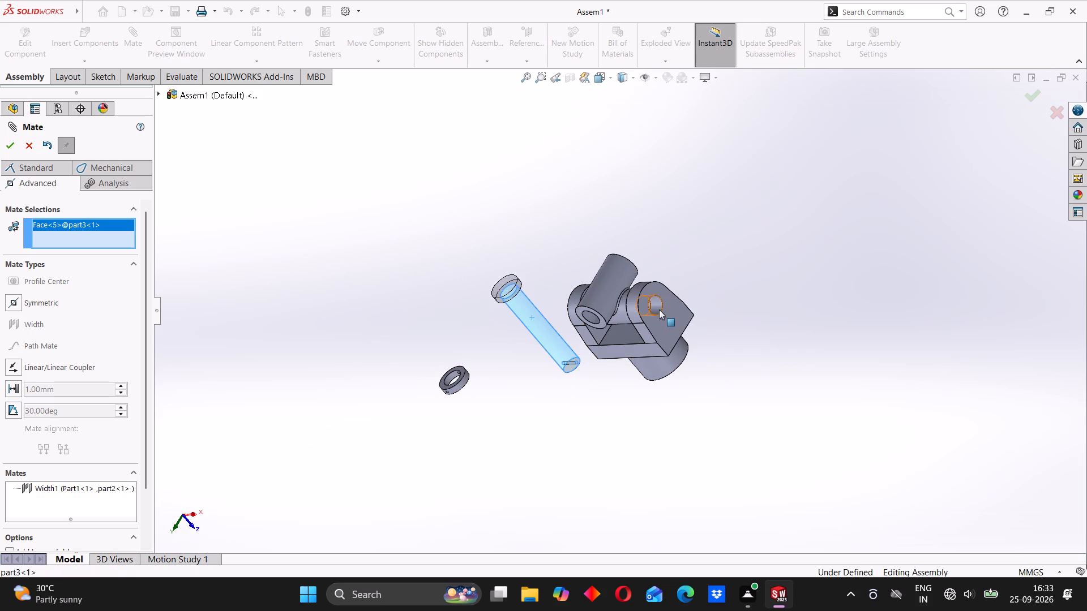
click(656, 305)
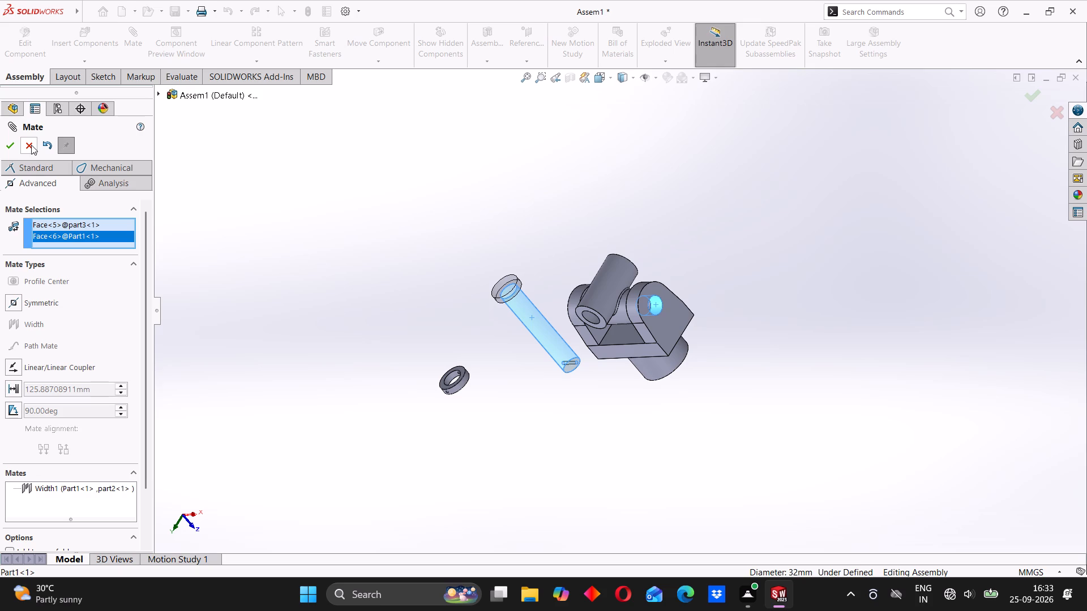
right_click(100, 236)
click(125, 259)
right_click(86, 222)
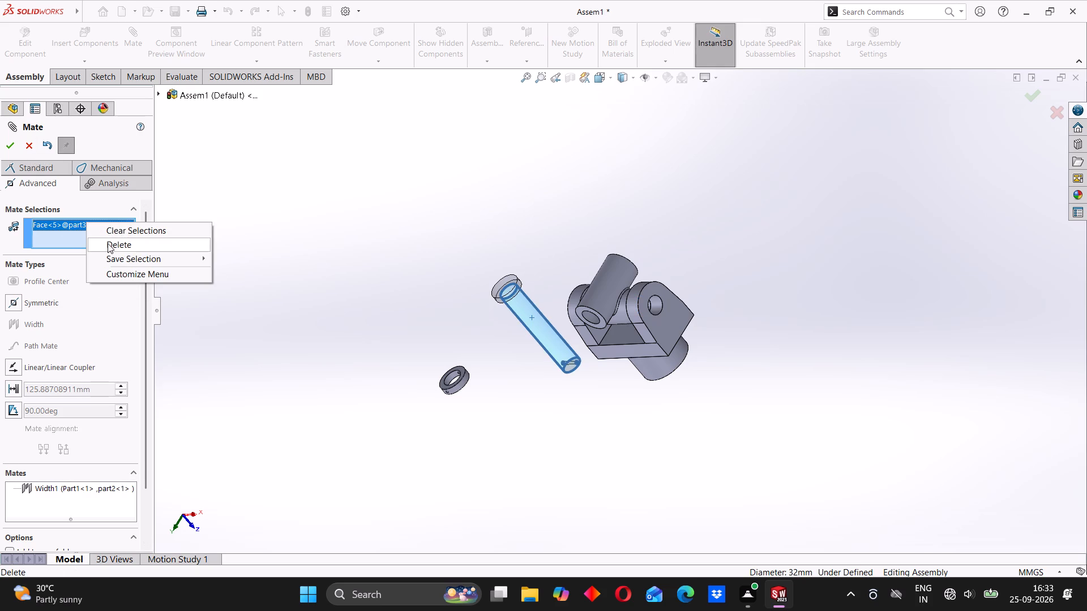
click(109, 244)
Add a standard concentric mate between the part3 pin's shank and the bore of part2's long cylinder.
click(35, 169)
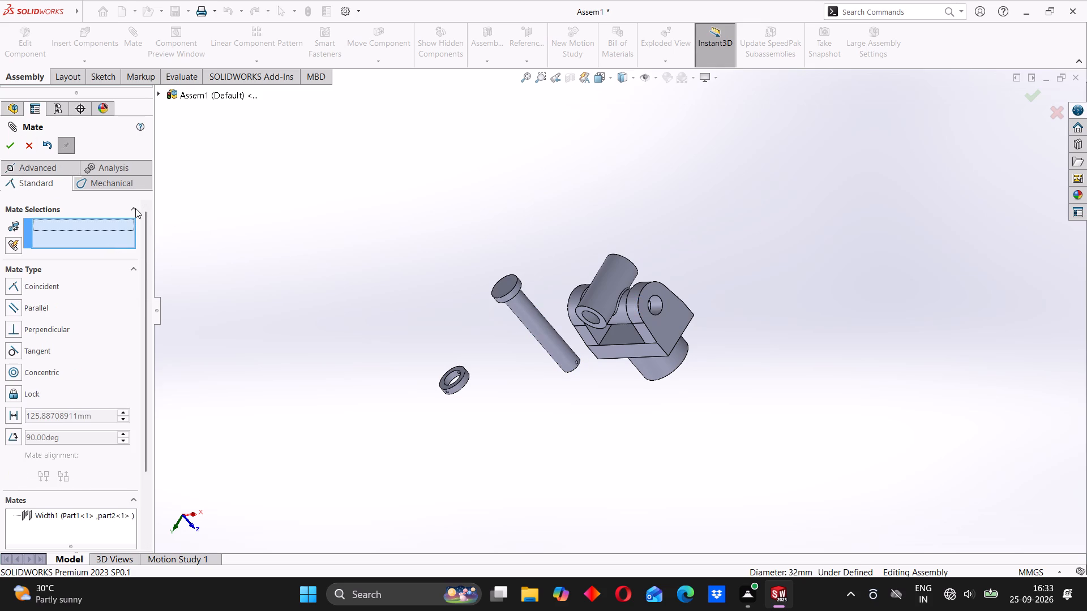
click(527, 319)
middle_drag(649, 391, 635, 403)
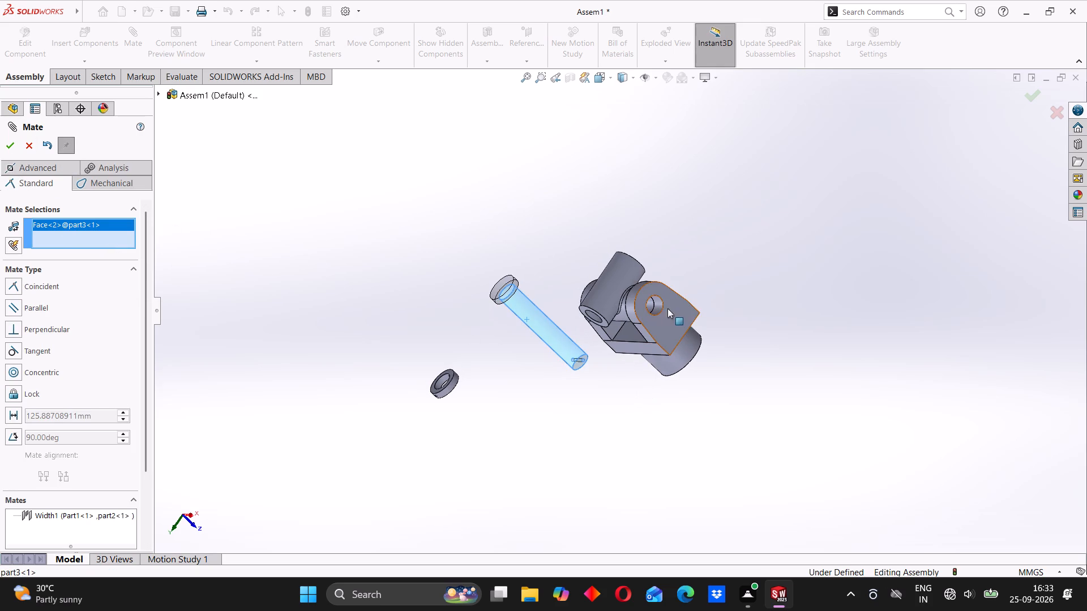
click(651, 306)
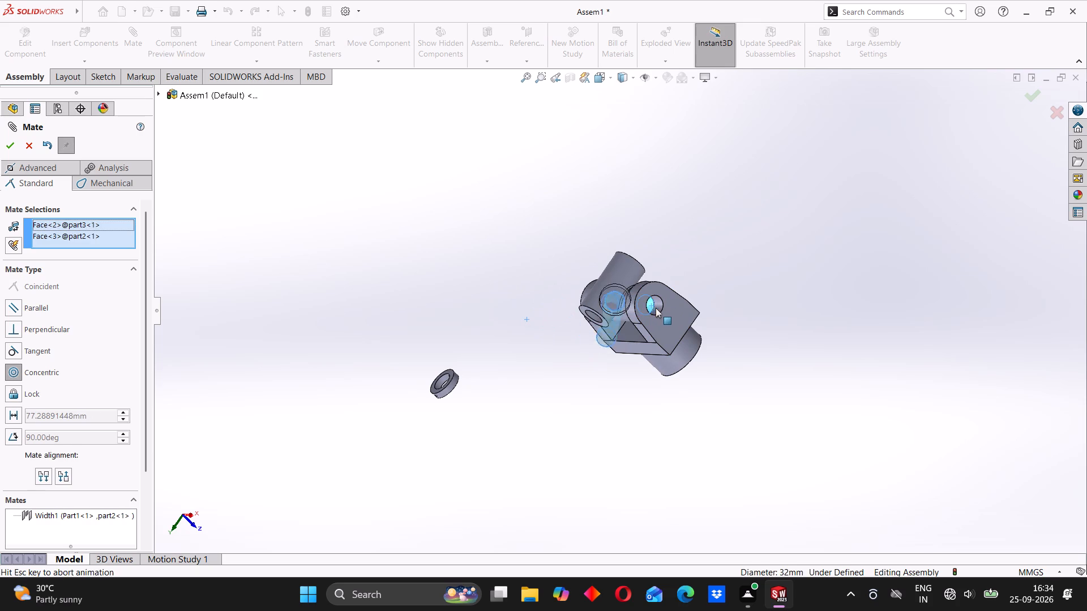
middle_drag(653, 395, 697, 380)
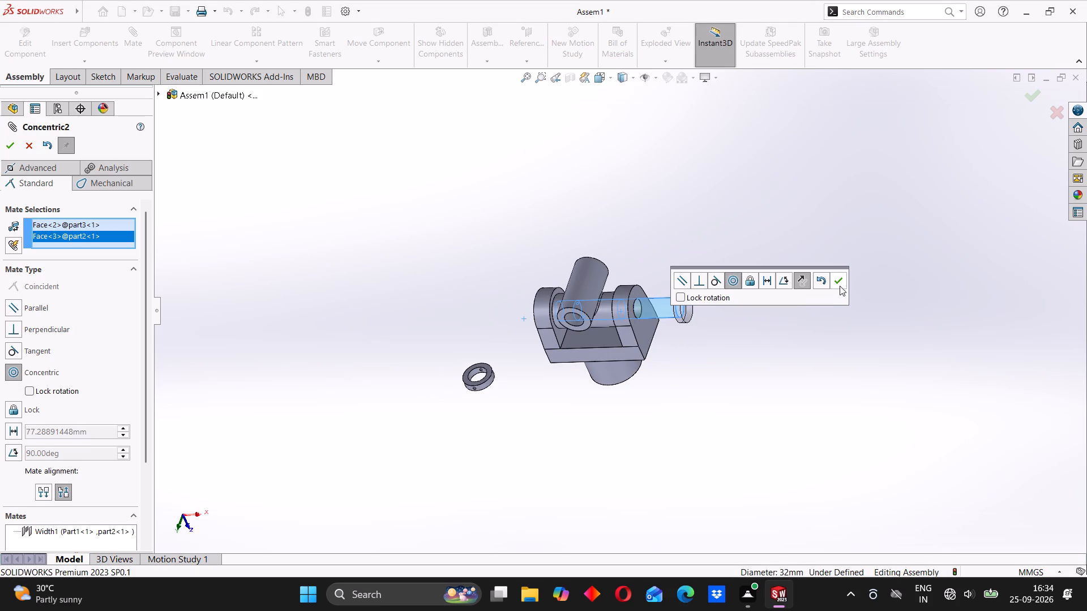
click(839, 285)
Add a coincident mate between the inner face of the part3 pin's head and the adjacent outer face of the fork's lug.
scroll(693, 343, down, 3)
middle_drag(598, 394, 604, 391)
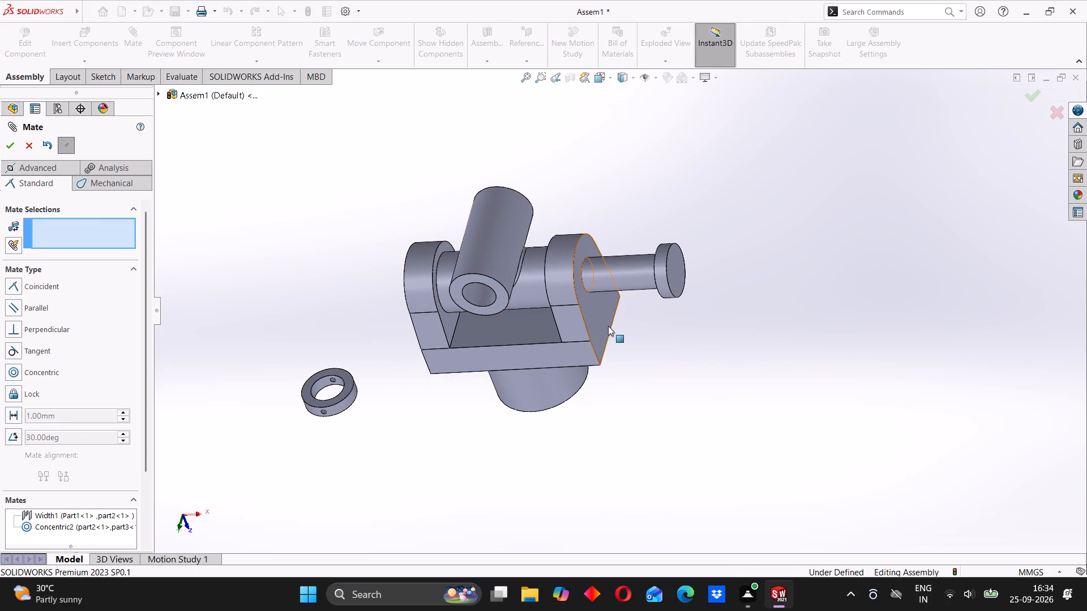
scroll(614, 307, down, 2)
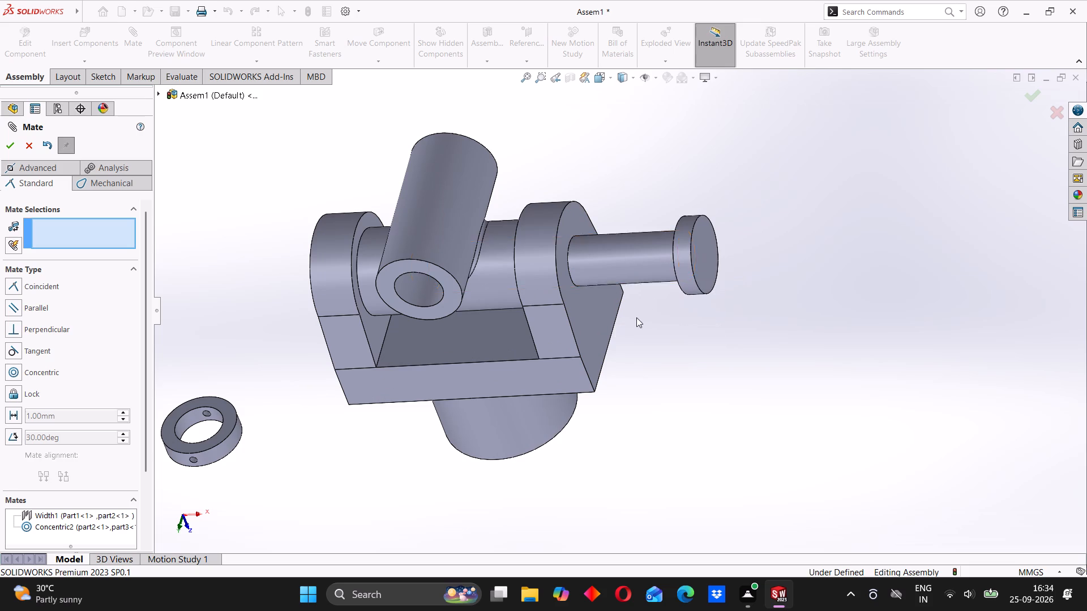
middle_drag(636, 317, 731, 342)
click(785, 244)
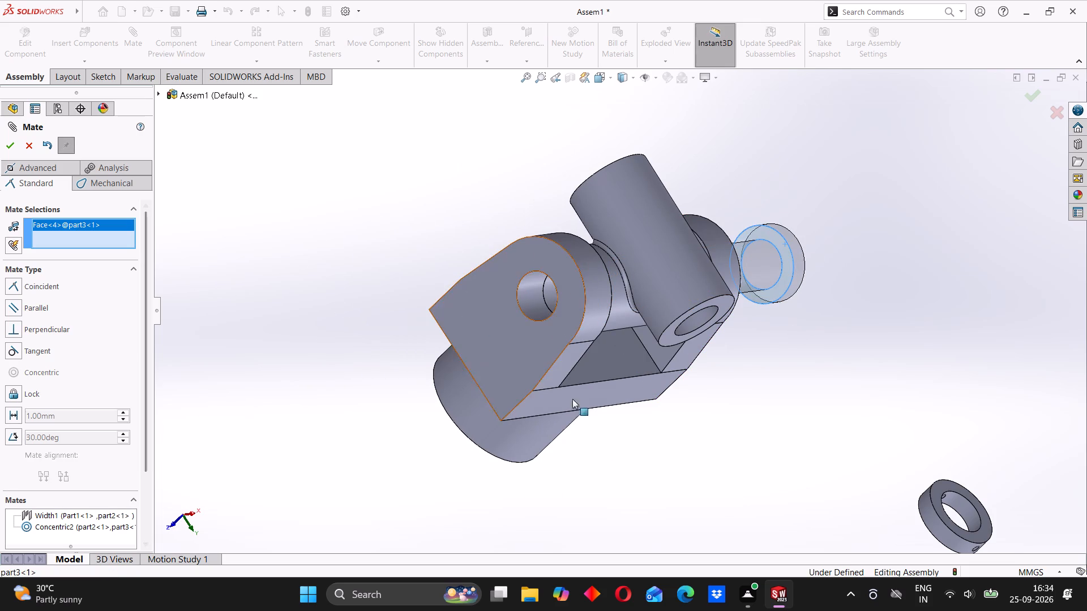
middle_drag(584, 400, 453, 402)
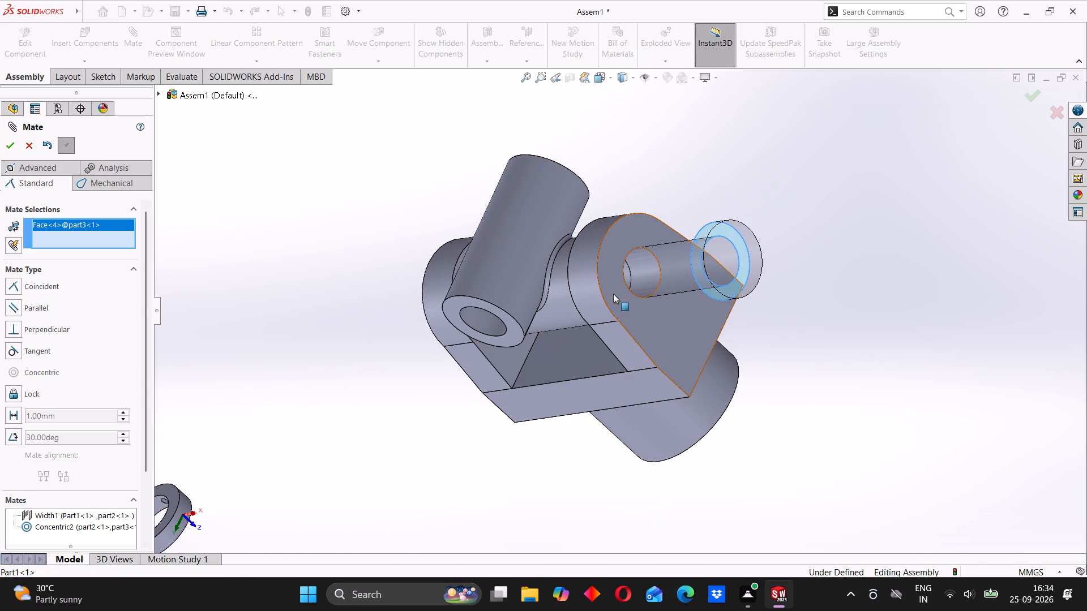
click(614, 293)
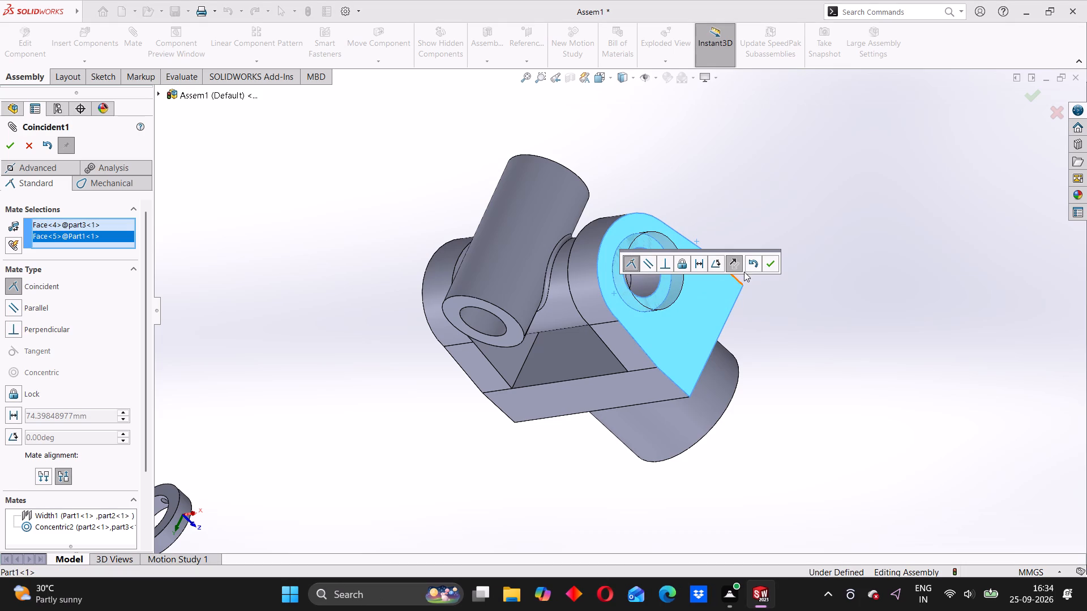
click(773, 264)
scroll(585, 342, up, 1)
middle_drag(530, 385, 538, 388)
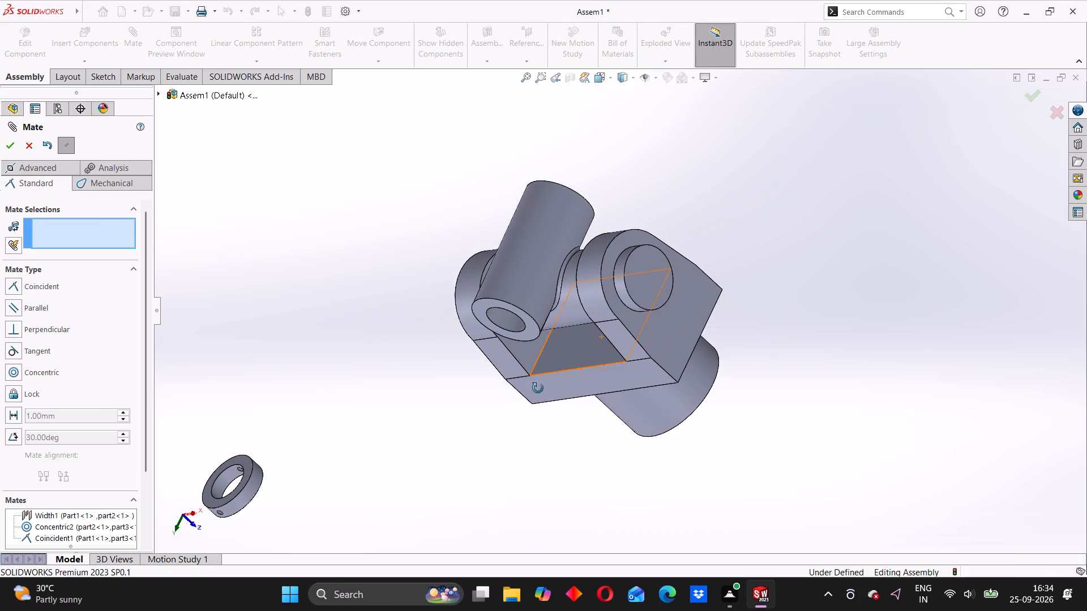
middle_drag(538, 388, 589, 395)
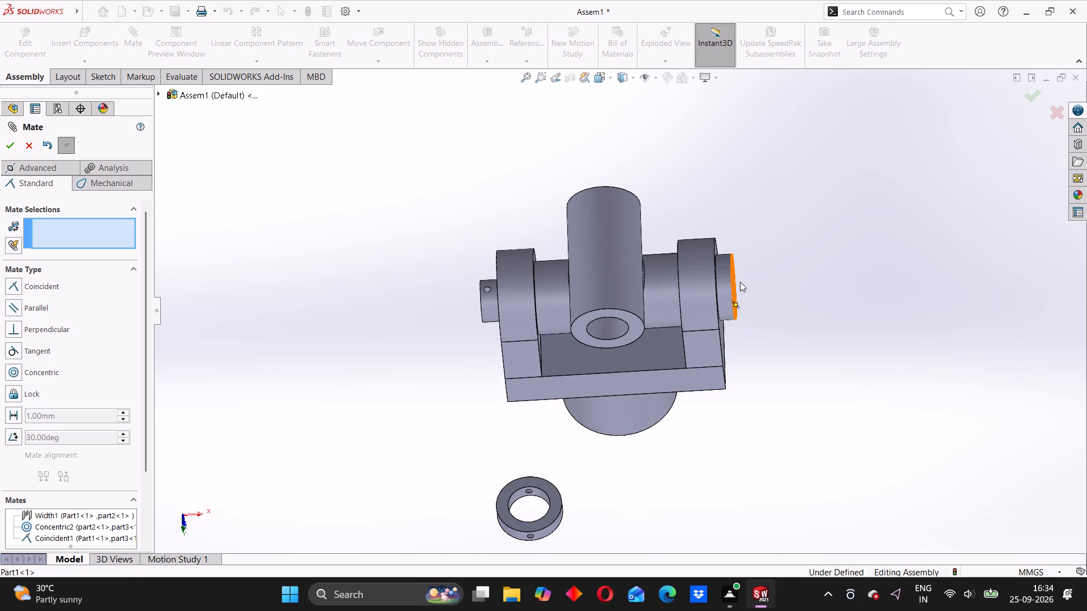
ctrl+drag(721, 285, 837, 275)
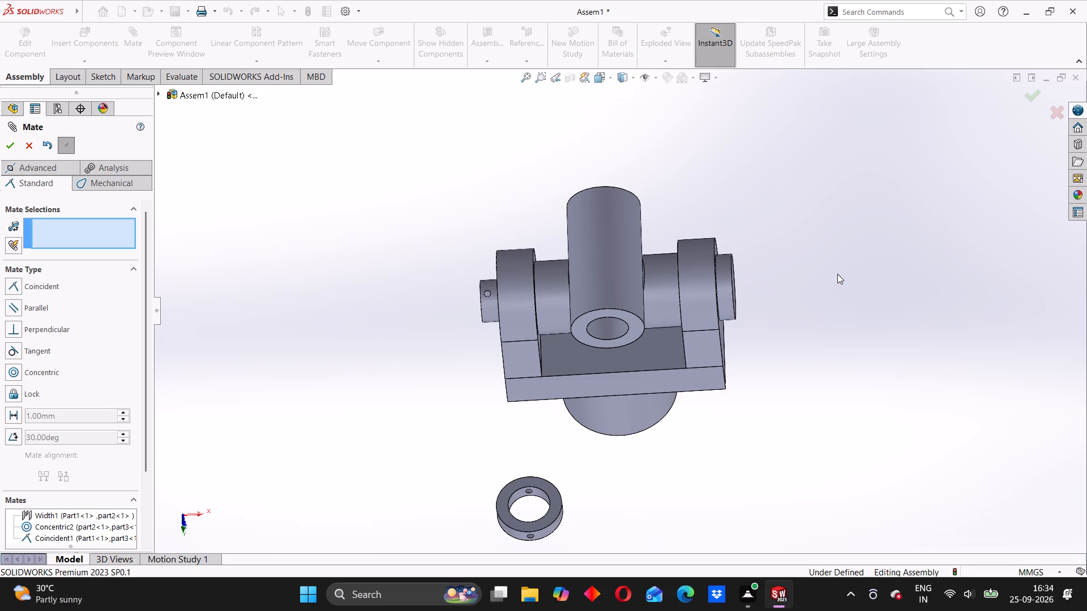
scroll(724, 292, up, 3)
click(30, 147)
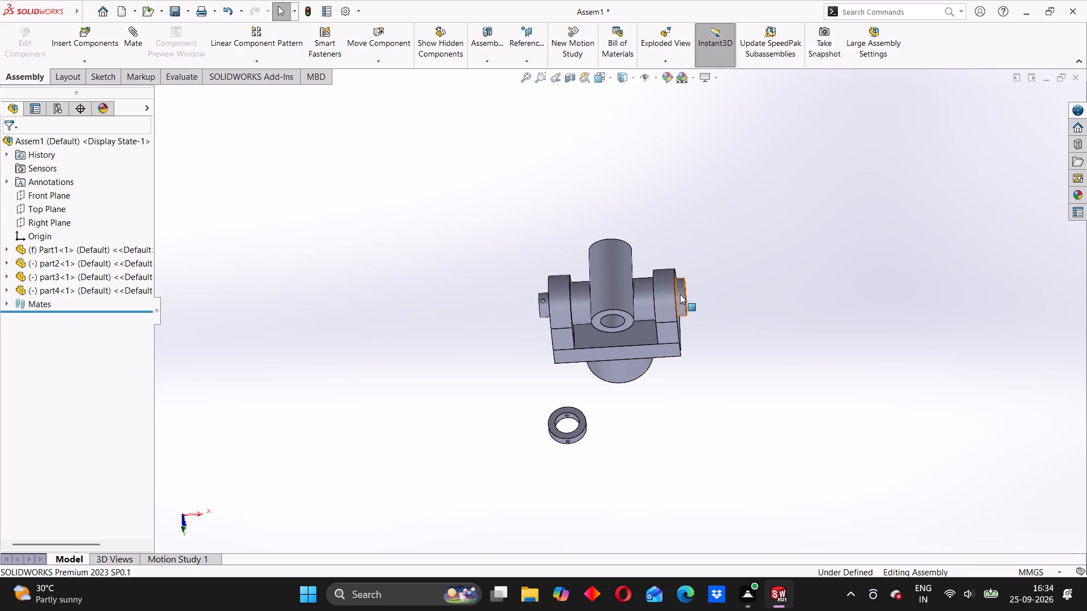
Place one copy each of the part3 pin, the Part1 fork and the part4 ring in free space beside the mated assembly.
ctrl+drag(680, 294, 785, 190)
scroll(734, 266, up, 2)
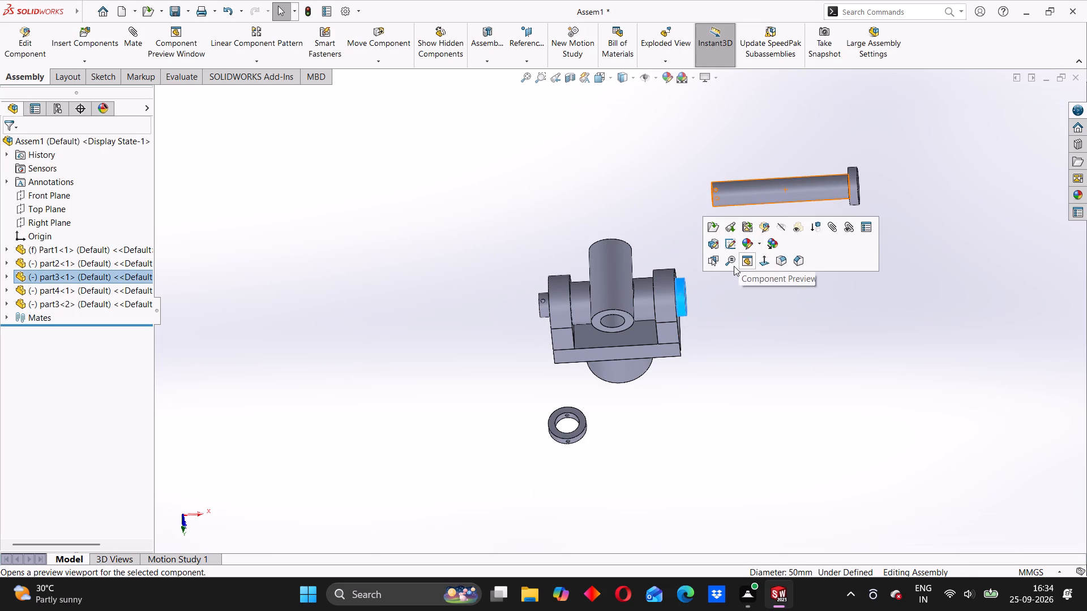
click(734, 317)
scroll(695, 343, down, 3)
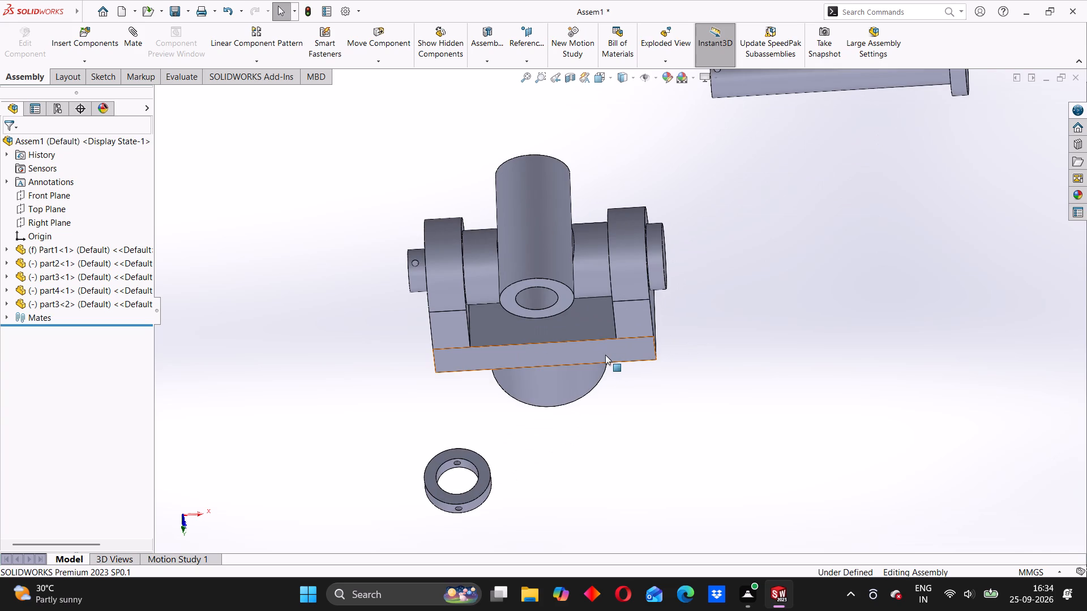
ctrl+drag(604, 355, 831, 214)
scroll(780, 292, up, 2)
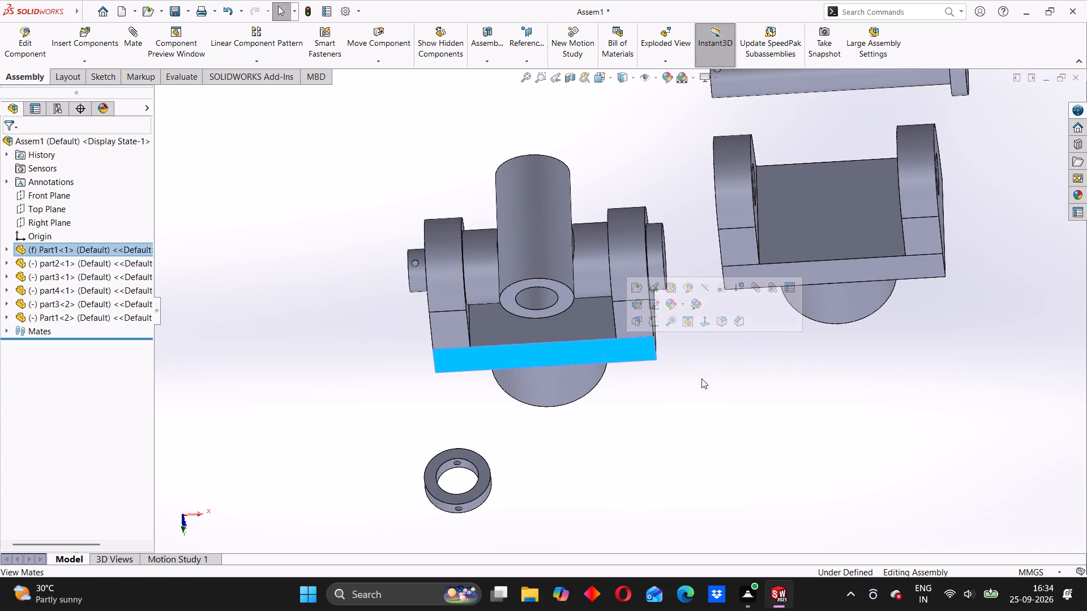
scroll(653, 411, up, 1)
ctrl+drag(504, 438, 807, 391)
scroll(682, 374, down, 1)
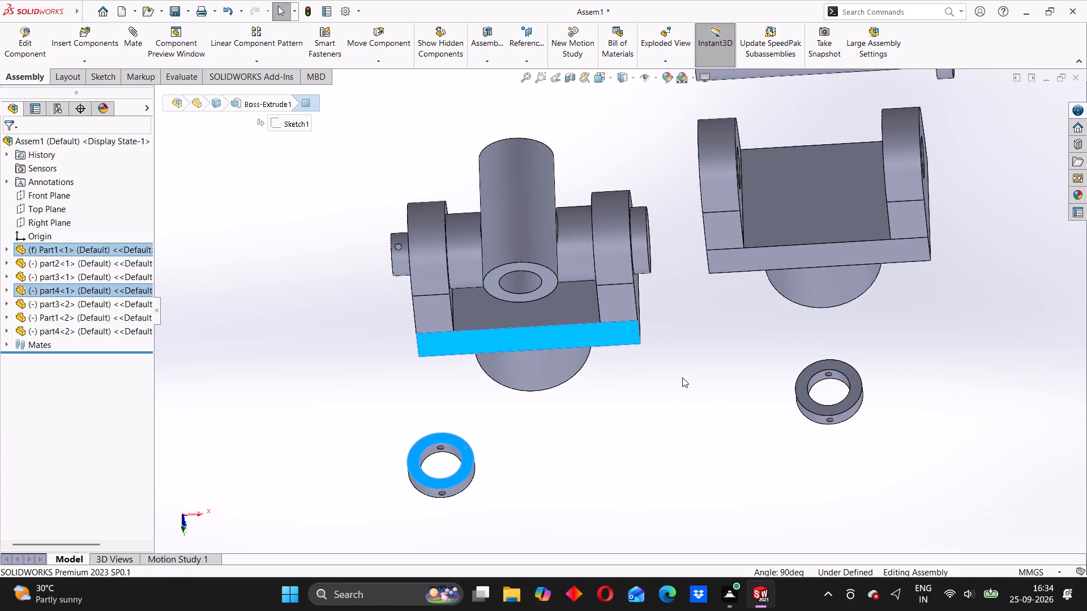
scroll(608, 393, up, 2)
middle_drag(590, 392, 609, 317)
scroll(609, 317, up, 1)
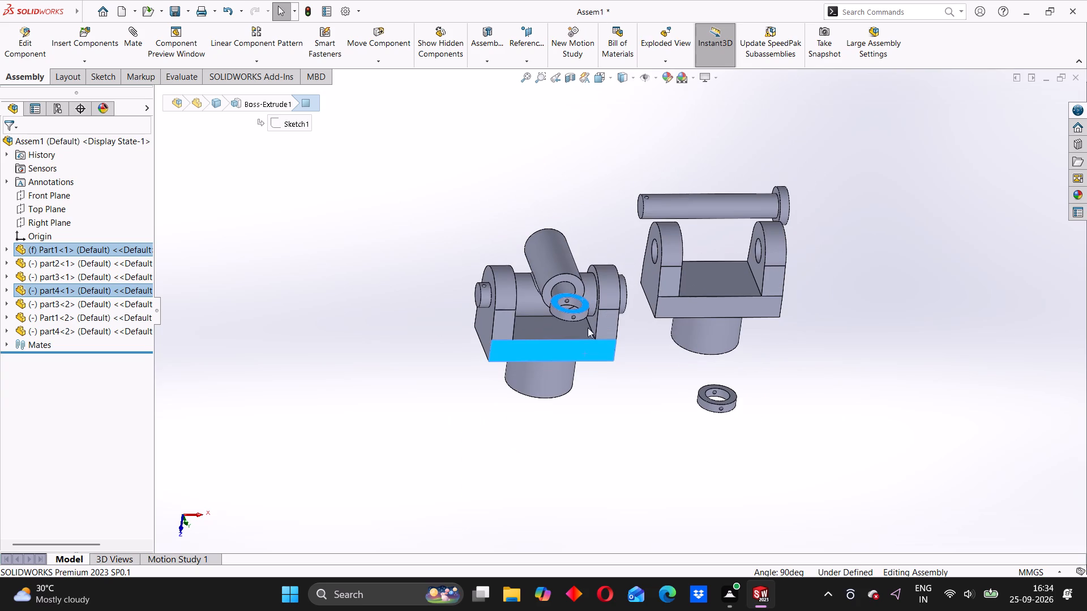
key(Escape)
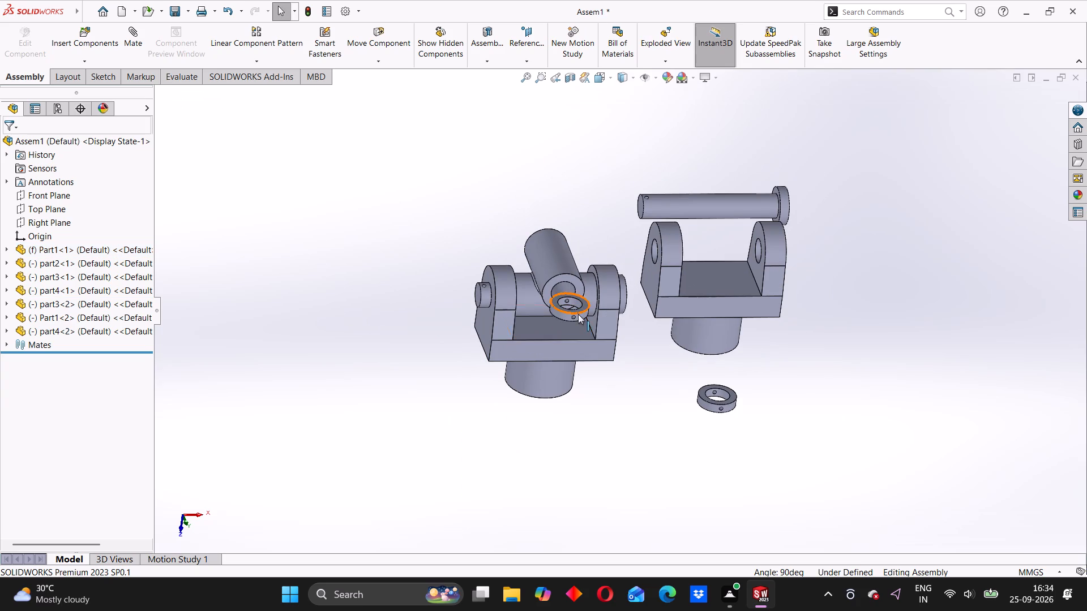
Add a concentric mate between the original part4 ring's bore and the part3 pin's shank where it protrudes from the fork.
middle_drag(538, 356, 537, 406)
scroll(558, 366, down, 2)
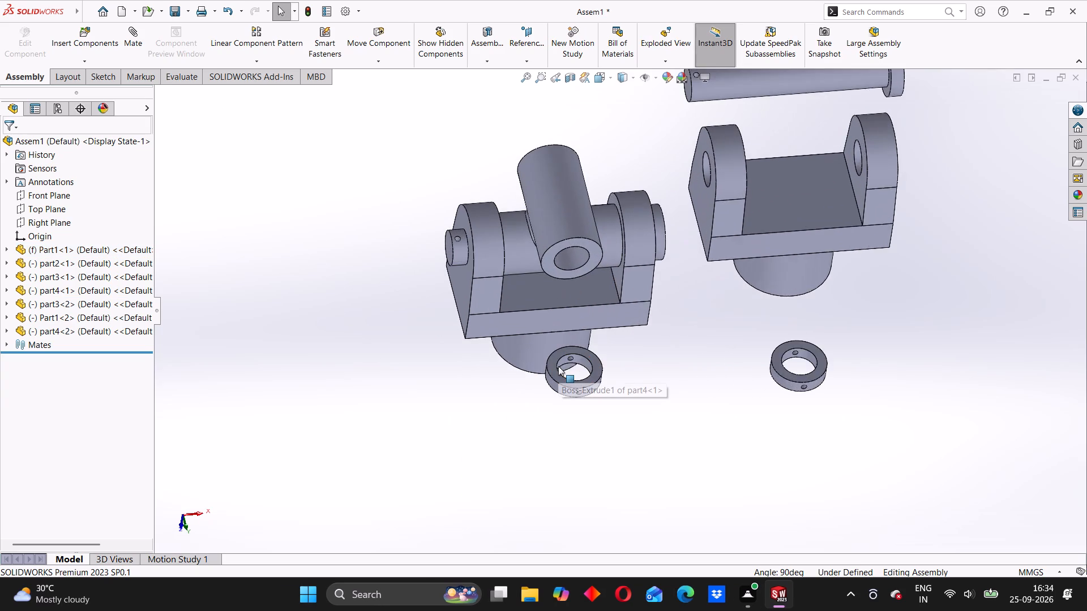
scroll(558, 366, down, 2)
click(571, 354)
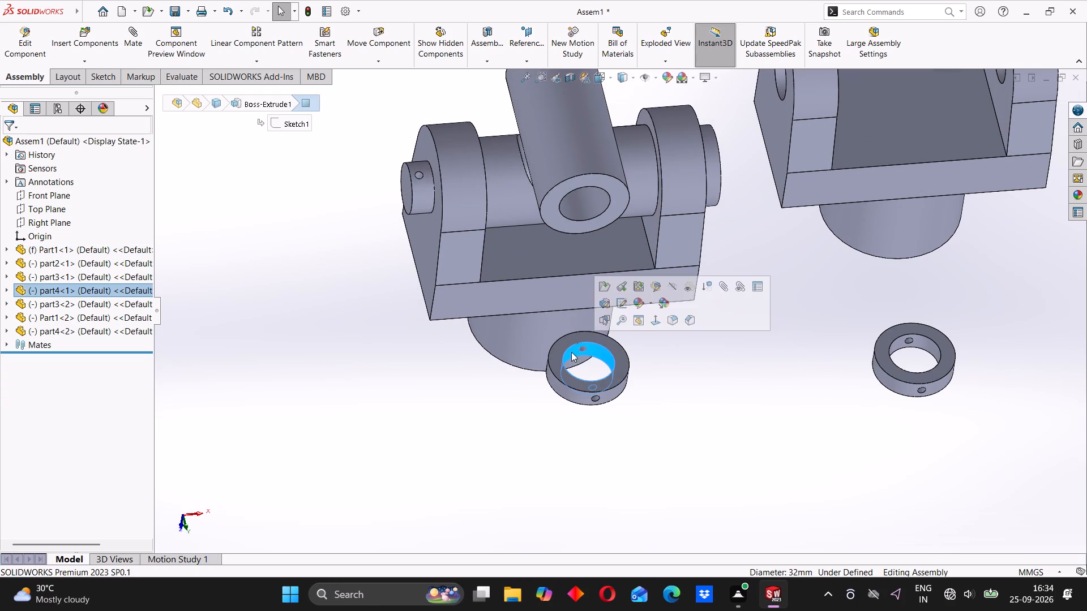
click(726, 282)
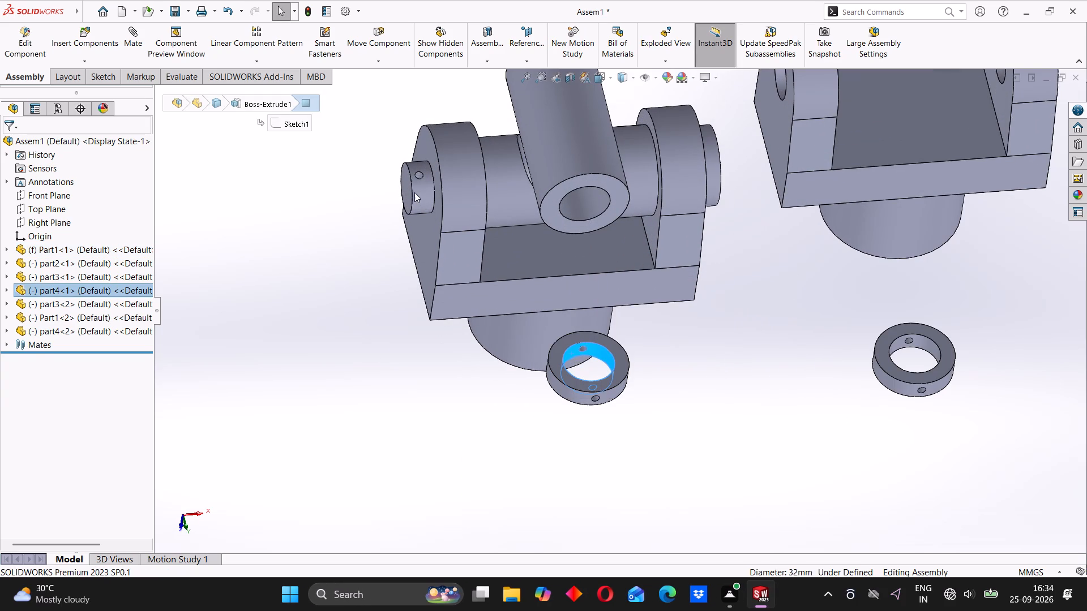
scroll(418, 200, down, 2)
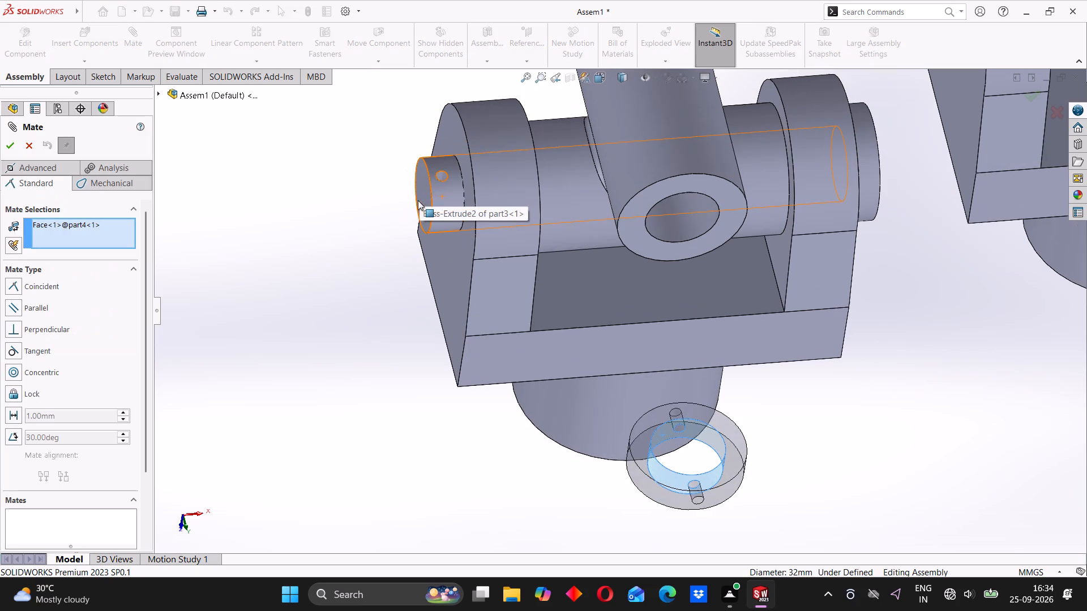
click(444, 193)
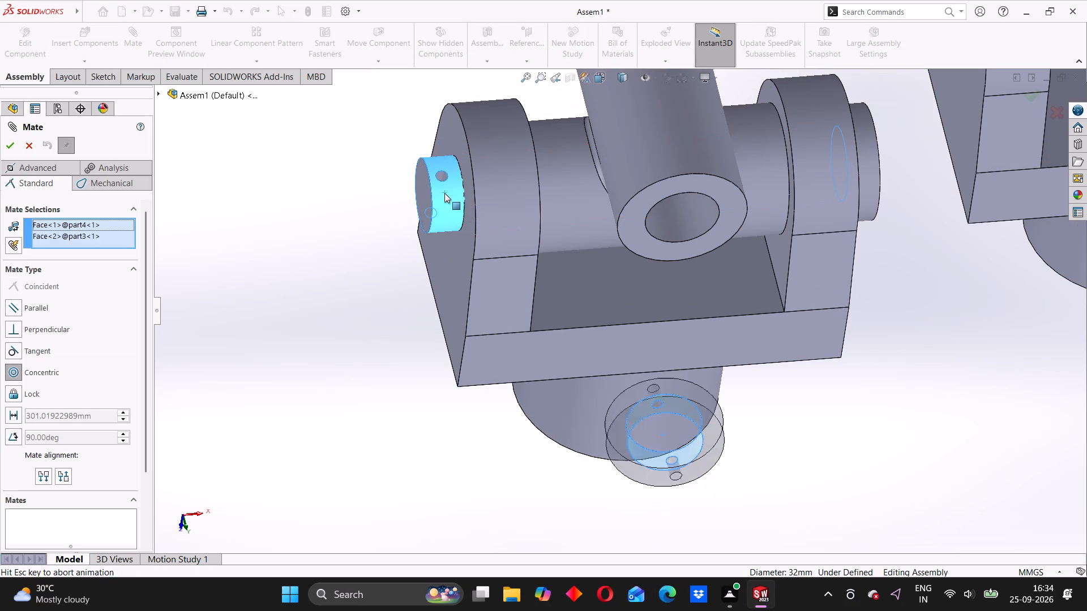
click(429, 168)
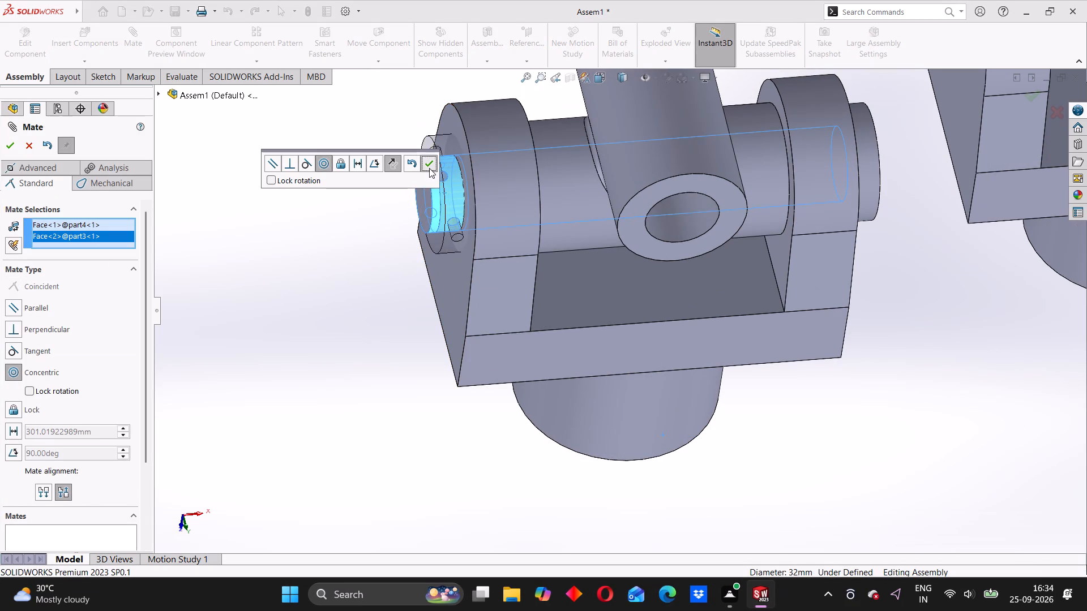
Slide the ring clear of the pin's end and add a concentric mate between the ring's small cross hole and the pin's cross hole.
middle_drag(365, 305, 401, 305)
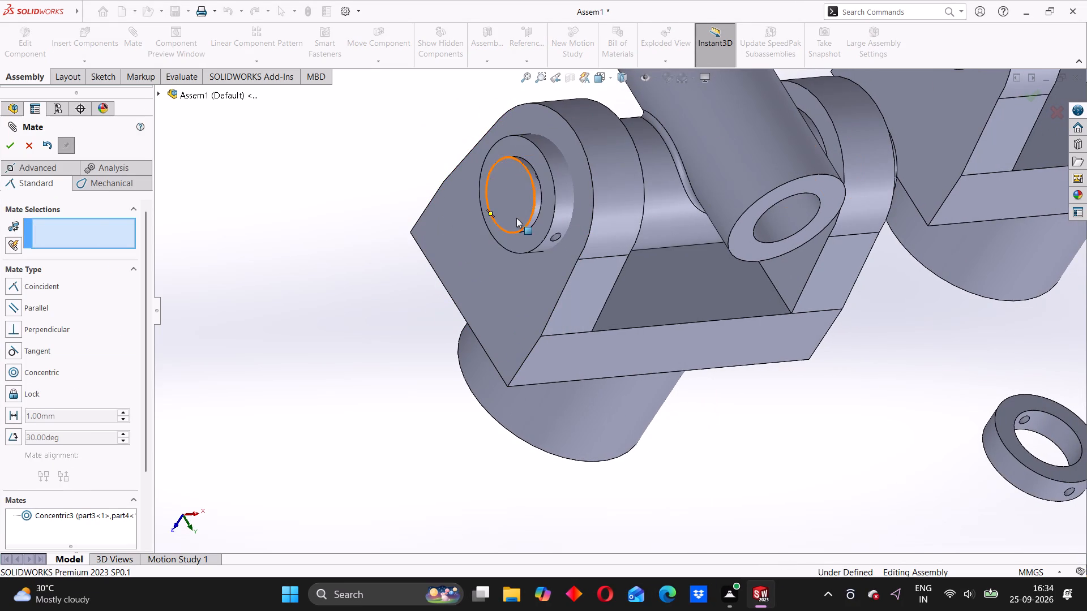
drag(550, 172, 482, 191)
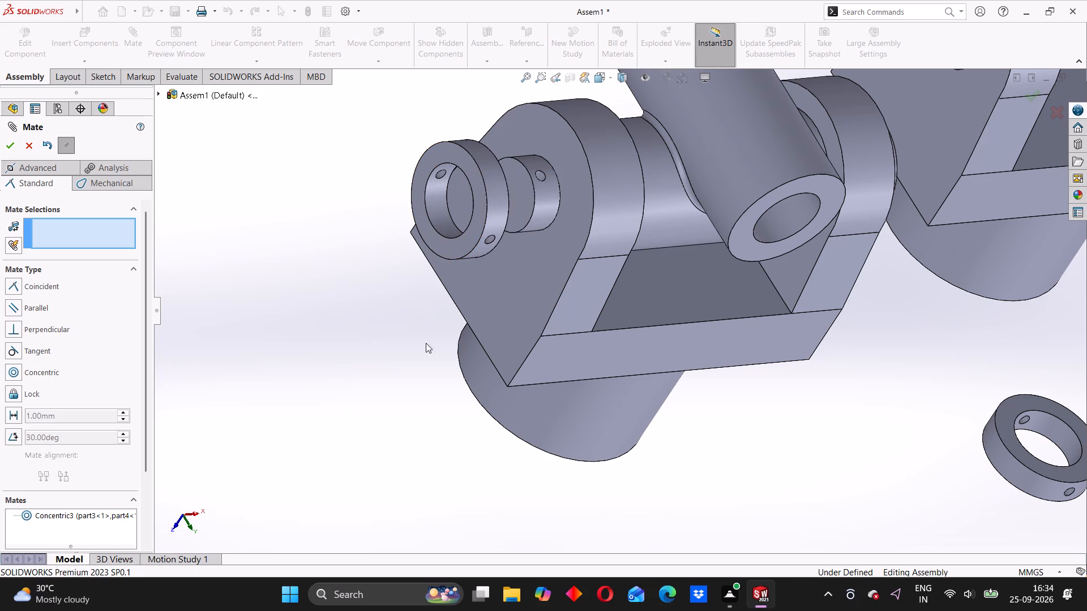
scroll(444, 173, down, 4)
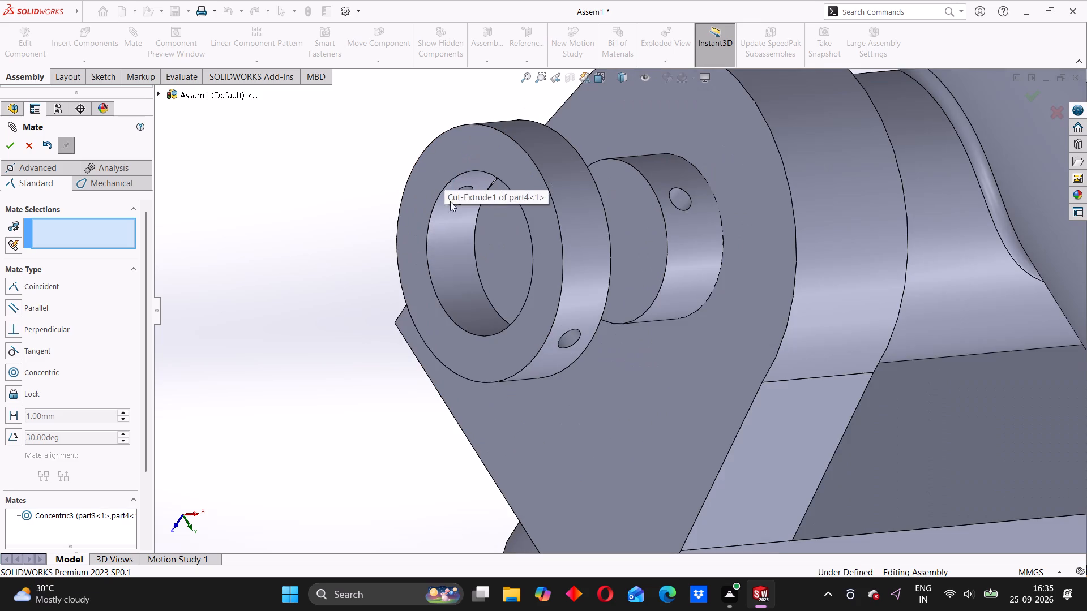
click(470, 208)
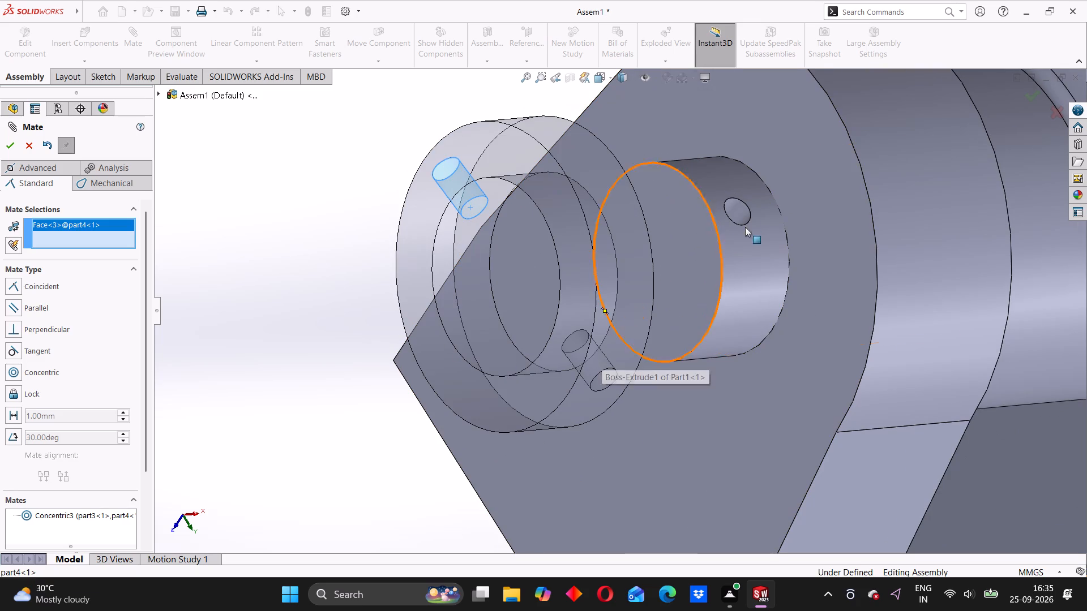
click(738, 212)
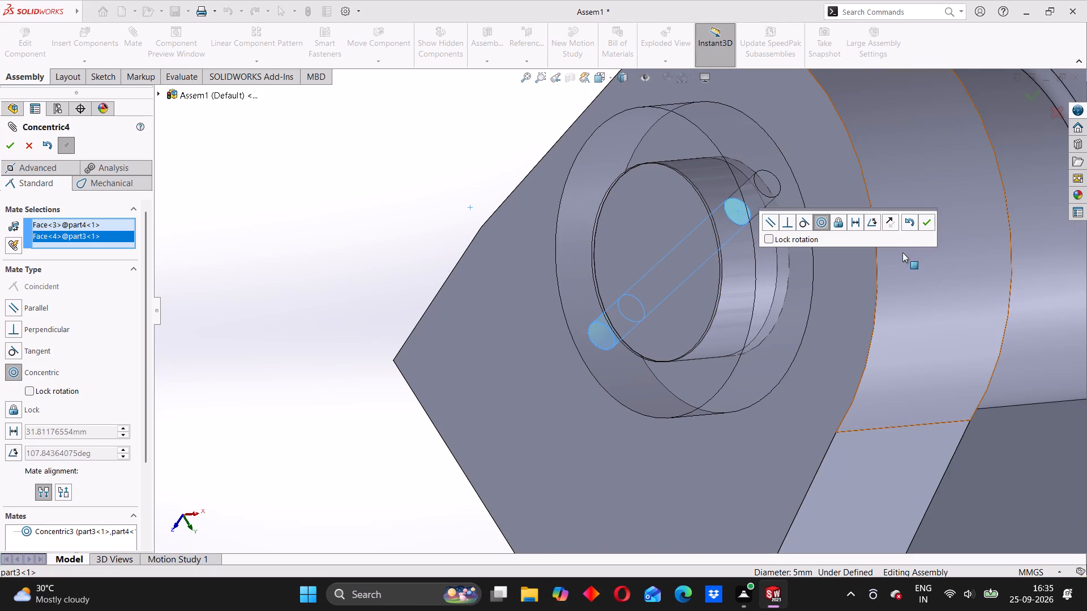
click(928, 224)
Turn the ring on the end of the pin to check the cross-hole concentric mate.
middle_drag(785, 343, 744, 355)
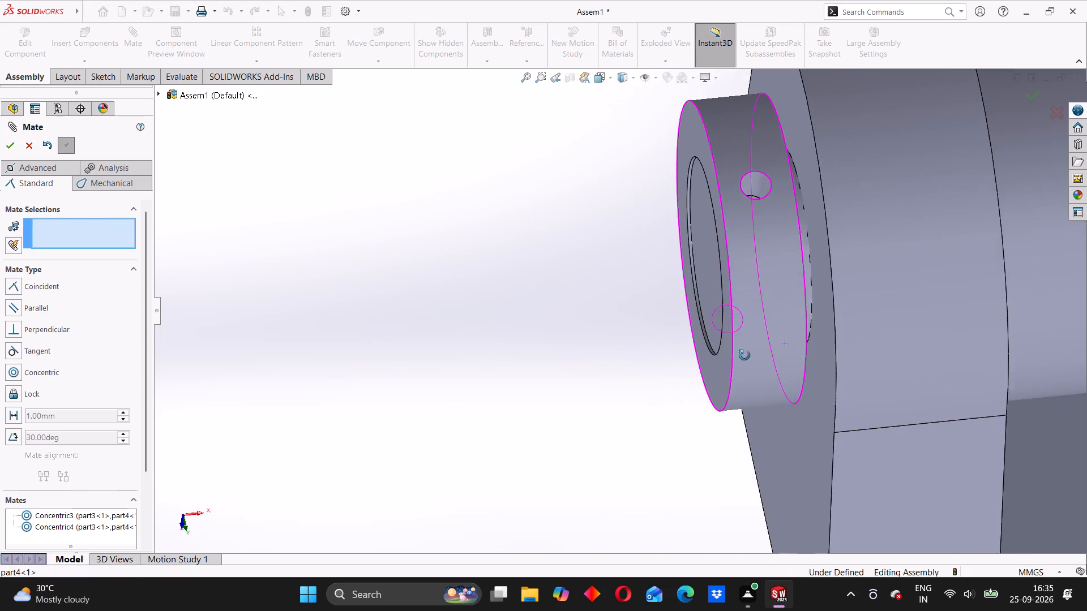
middle_drag(744, 355, 758, 343)
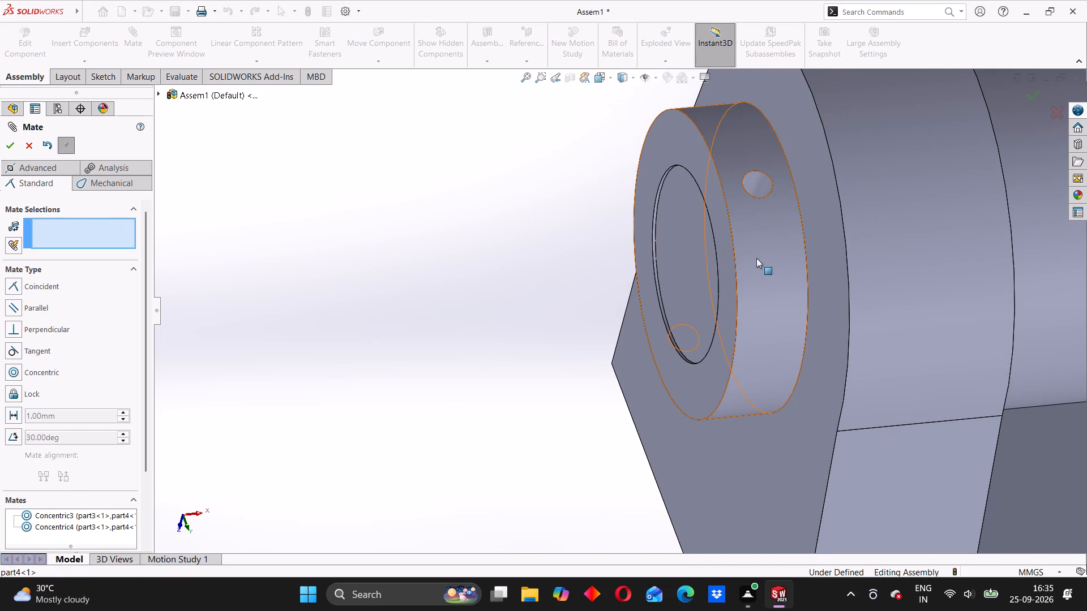
drag(756, 256, 662, 233)
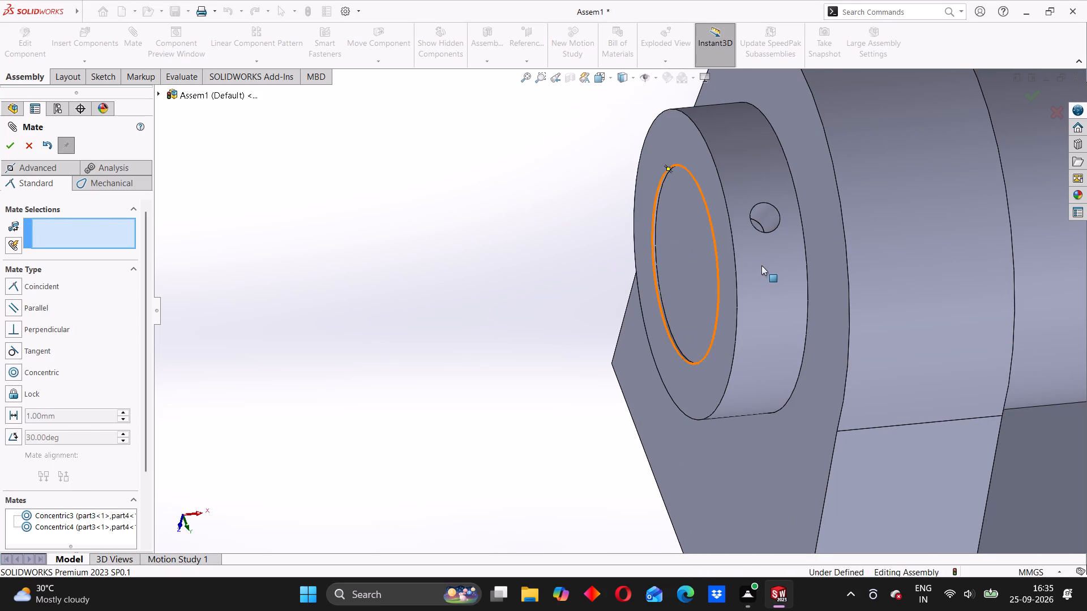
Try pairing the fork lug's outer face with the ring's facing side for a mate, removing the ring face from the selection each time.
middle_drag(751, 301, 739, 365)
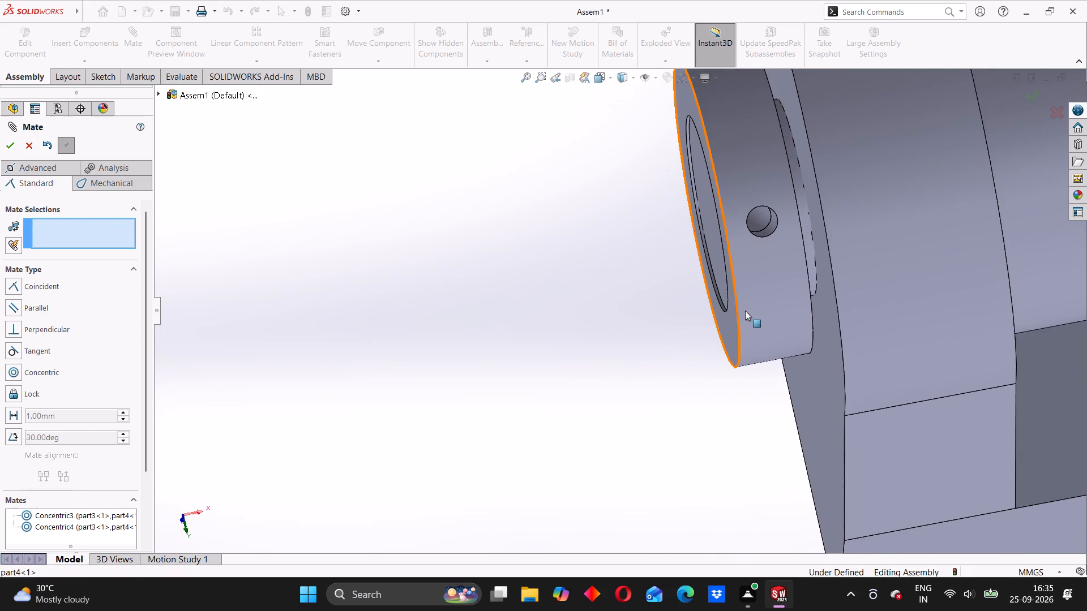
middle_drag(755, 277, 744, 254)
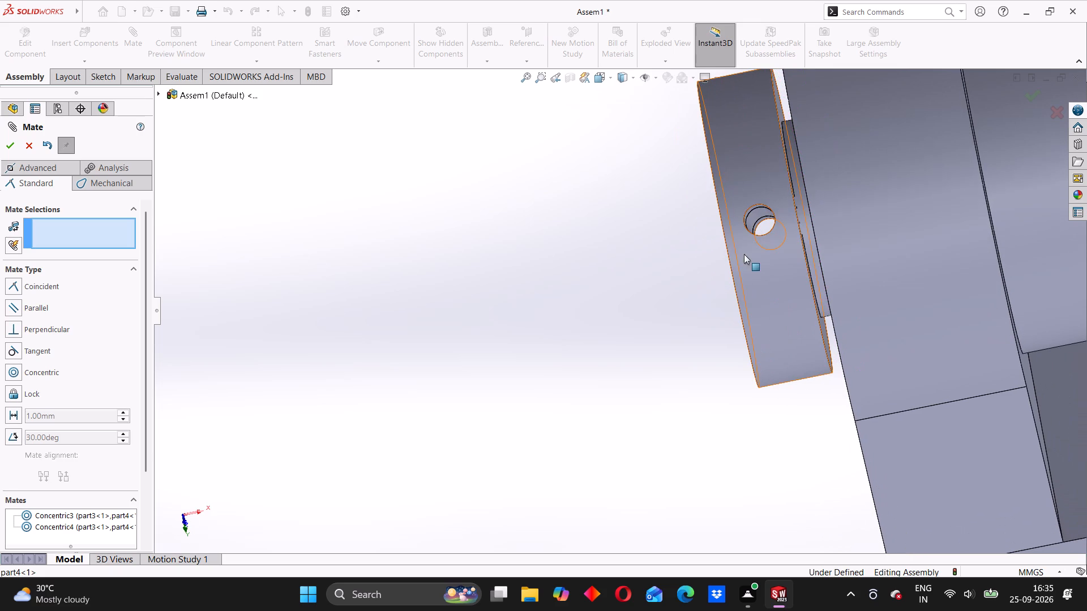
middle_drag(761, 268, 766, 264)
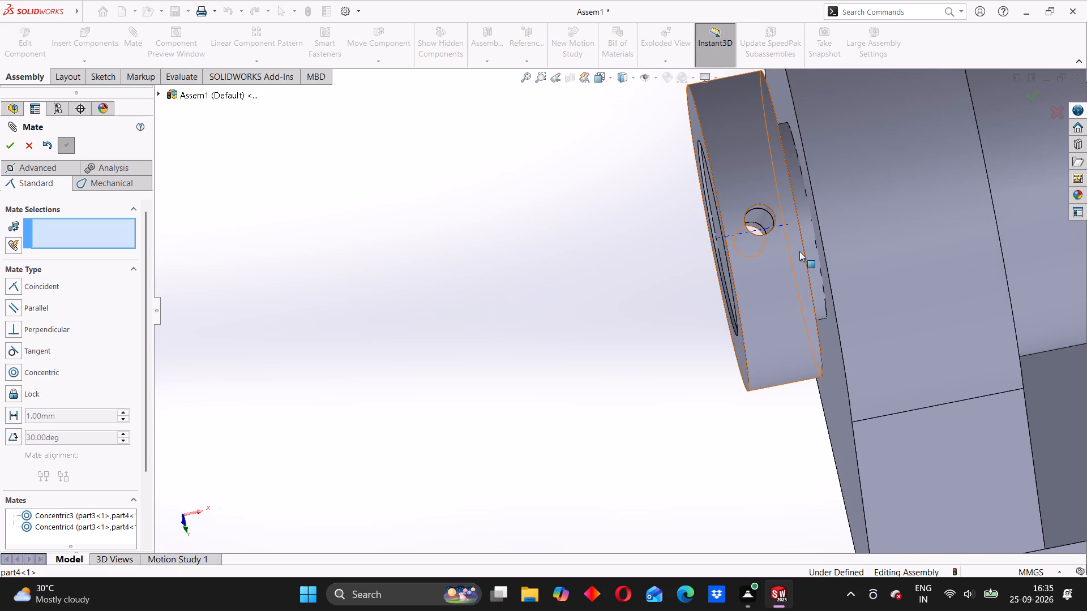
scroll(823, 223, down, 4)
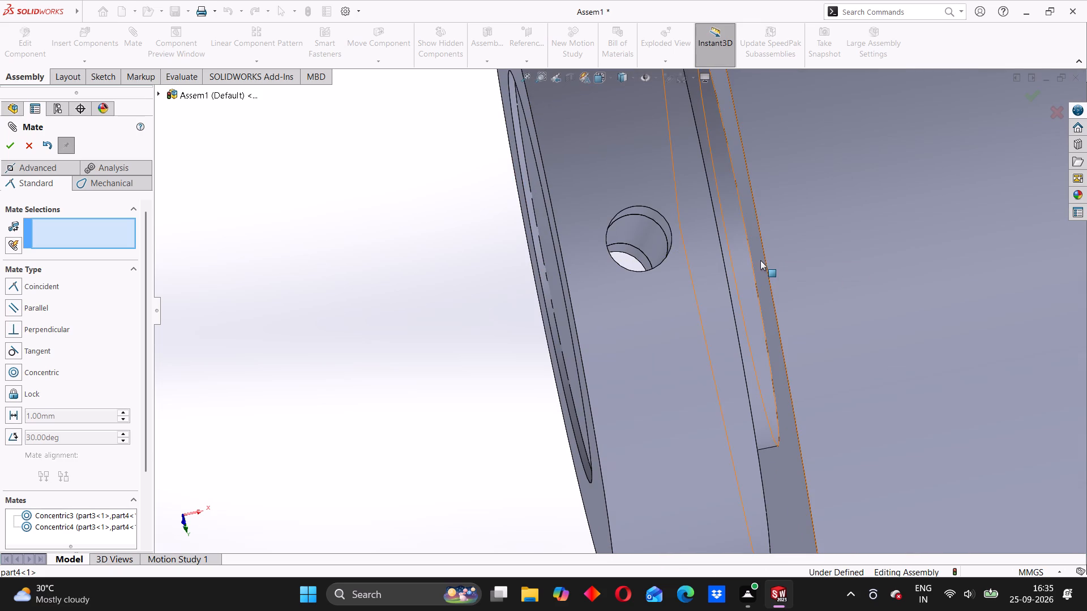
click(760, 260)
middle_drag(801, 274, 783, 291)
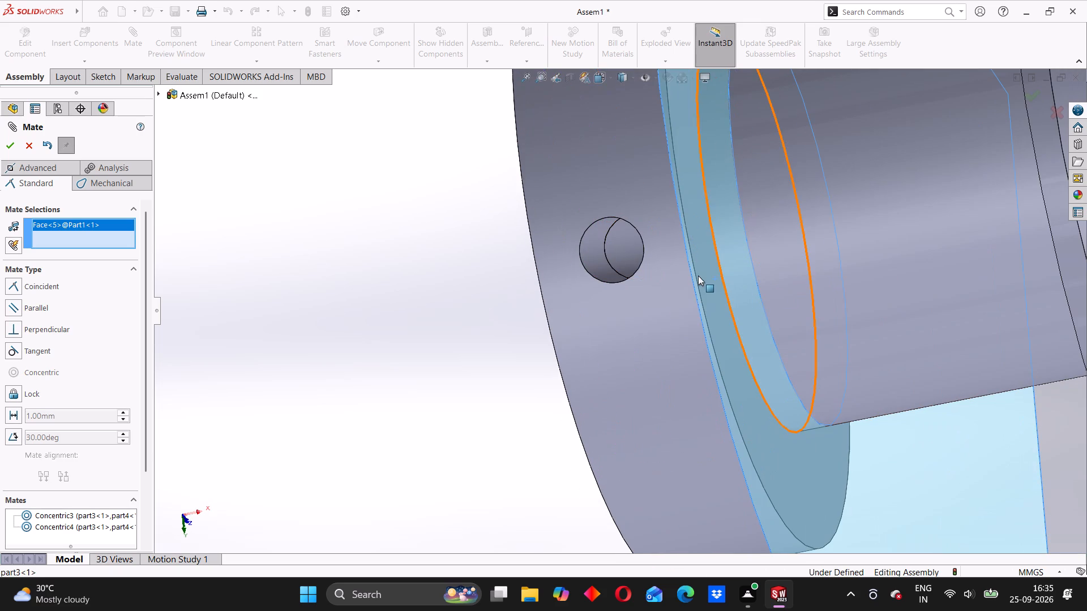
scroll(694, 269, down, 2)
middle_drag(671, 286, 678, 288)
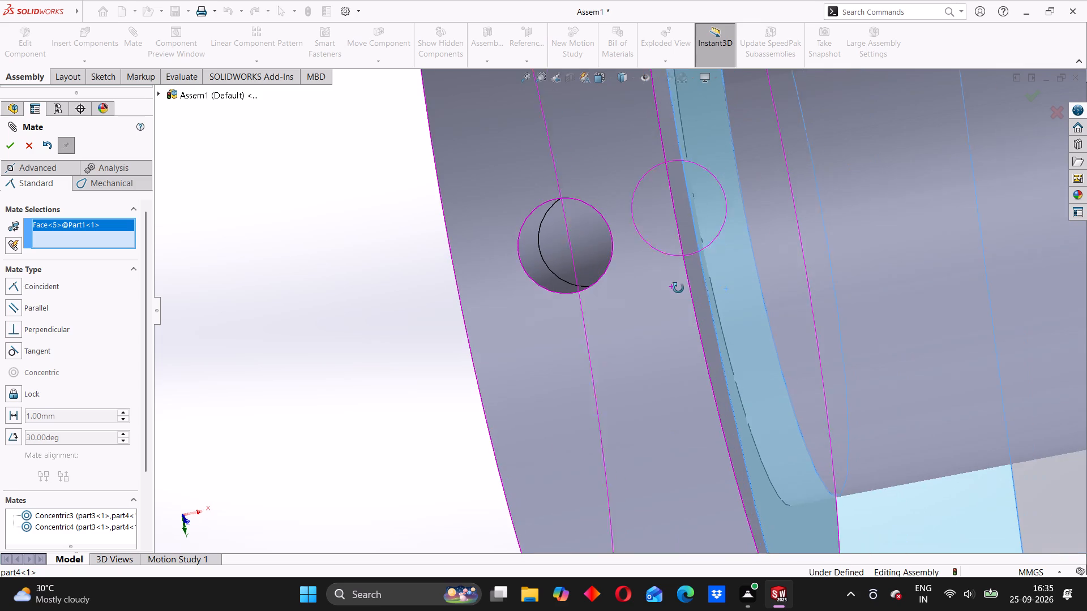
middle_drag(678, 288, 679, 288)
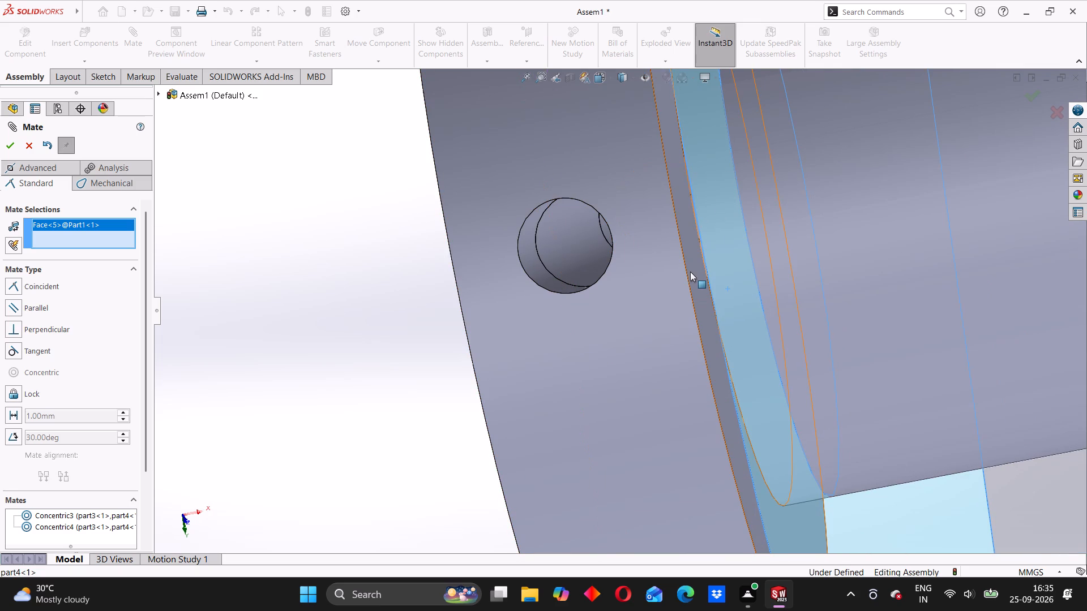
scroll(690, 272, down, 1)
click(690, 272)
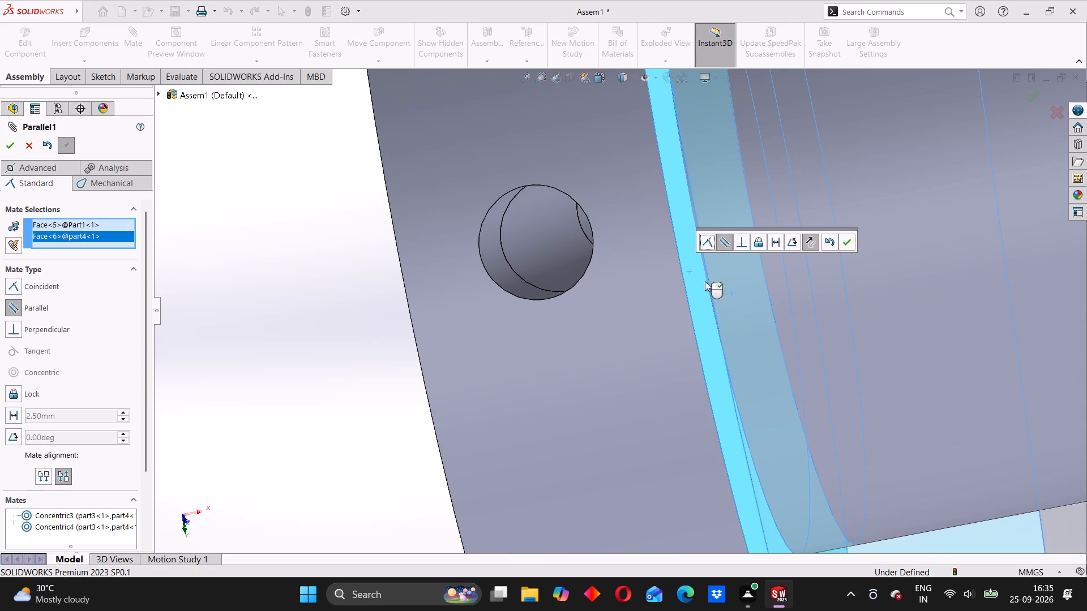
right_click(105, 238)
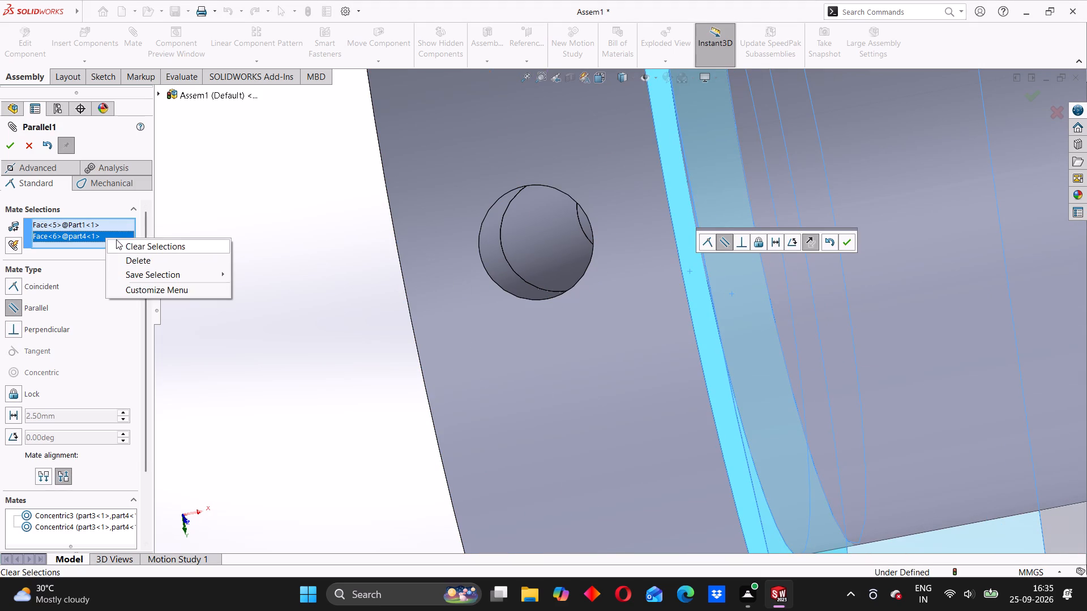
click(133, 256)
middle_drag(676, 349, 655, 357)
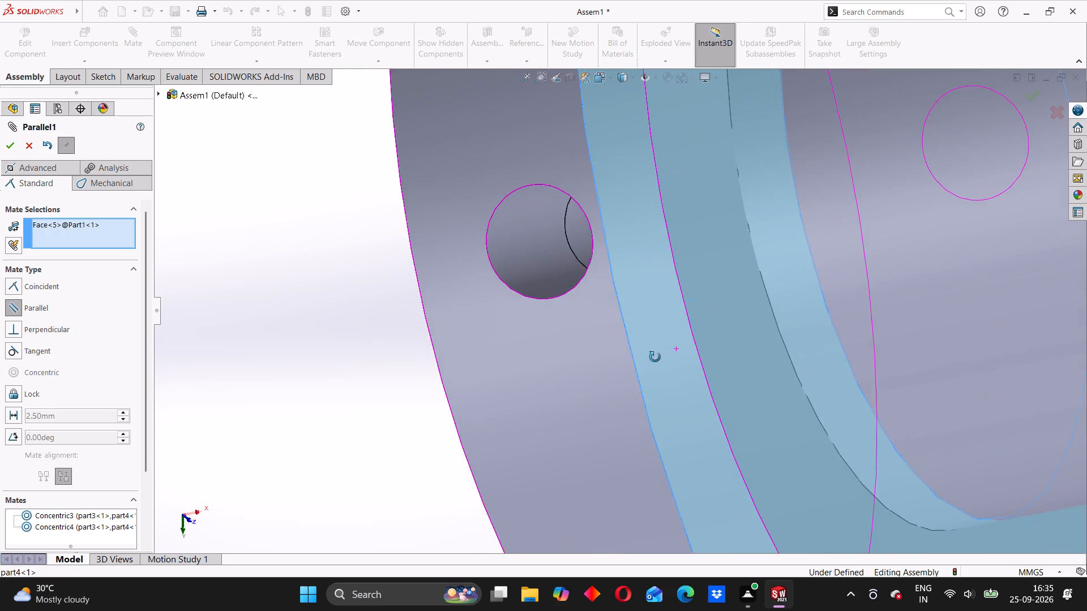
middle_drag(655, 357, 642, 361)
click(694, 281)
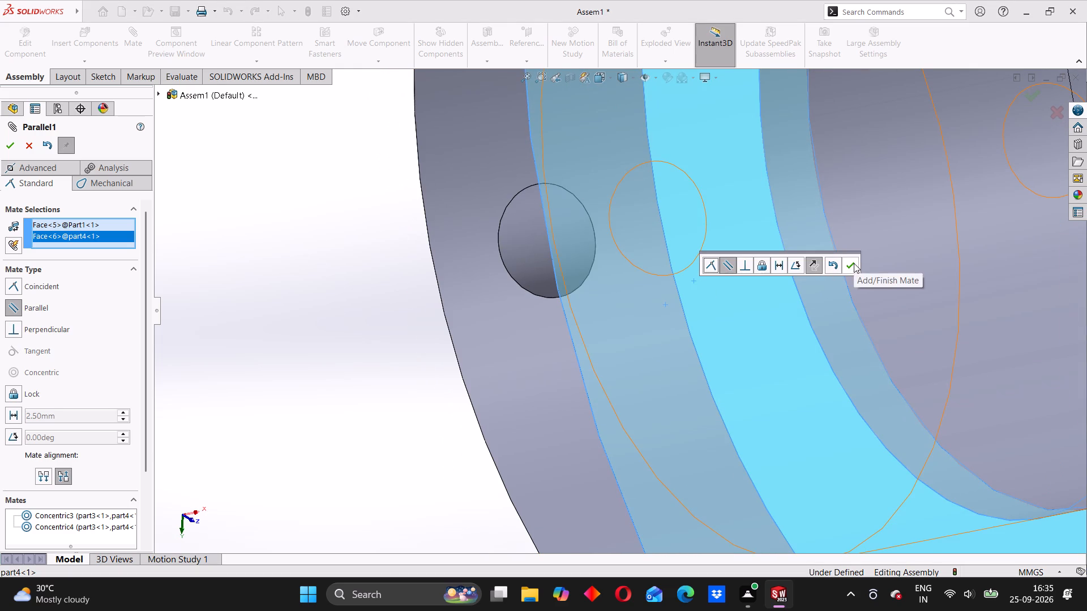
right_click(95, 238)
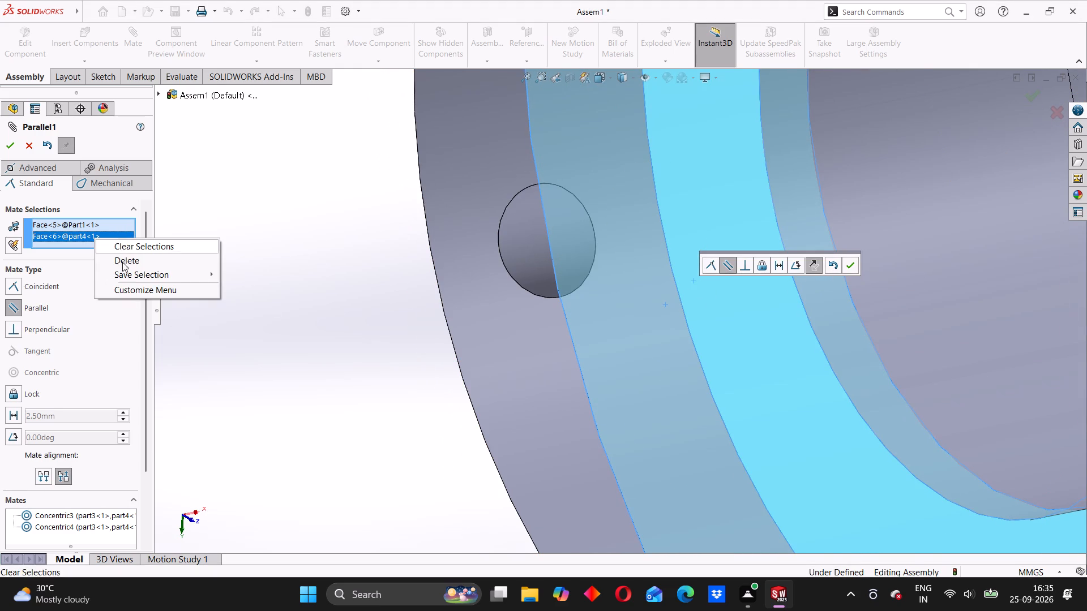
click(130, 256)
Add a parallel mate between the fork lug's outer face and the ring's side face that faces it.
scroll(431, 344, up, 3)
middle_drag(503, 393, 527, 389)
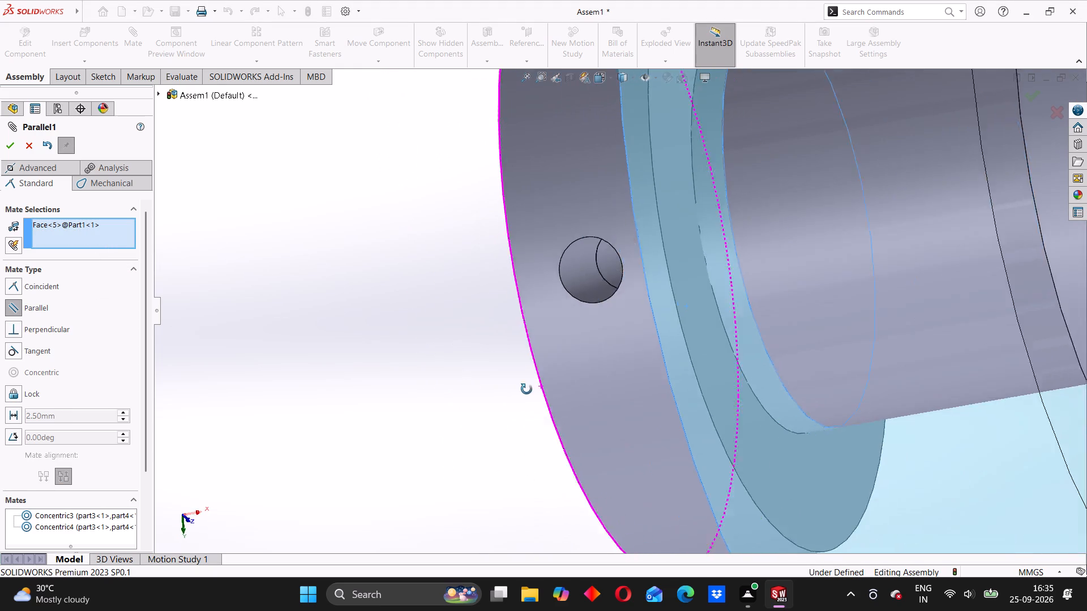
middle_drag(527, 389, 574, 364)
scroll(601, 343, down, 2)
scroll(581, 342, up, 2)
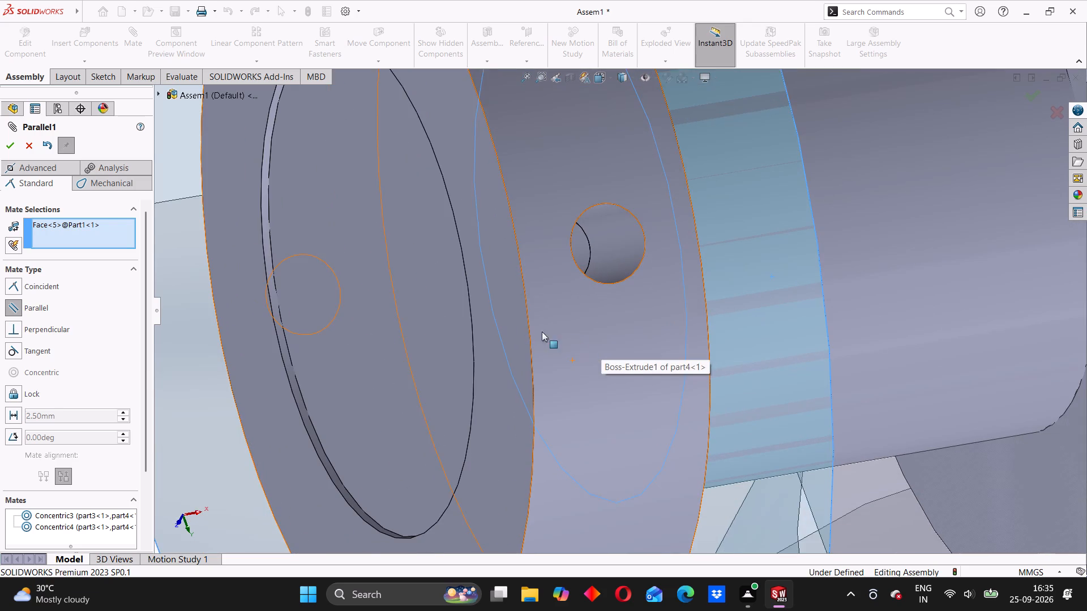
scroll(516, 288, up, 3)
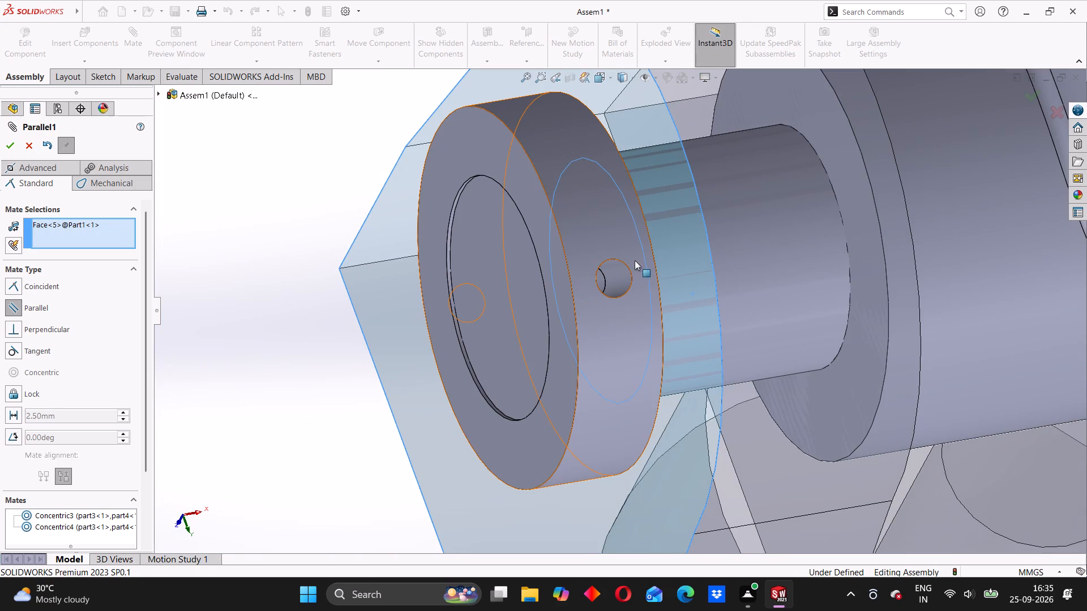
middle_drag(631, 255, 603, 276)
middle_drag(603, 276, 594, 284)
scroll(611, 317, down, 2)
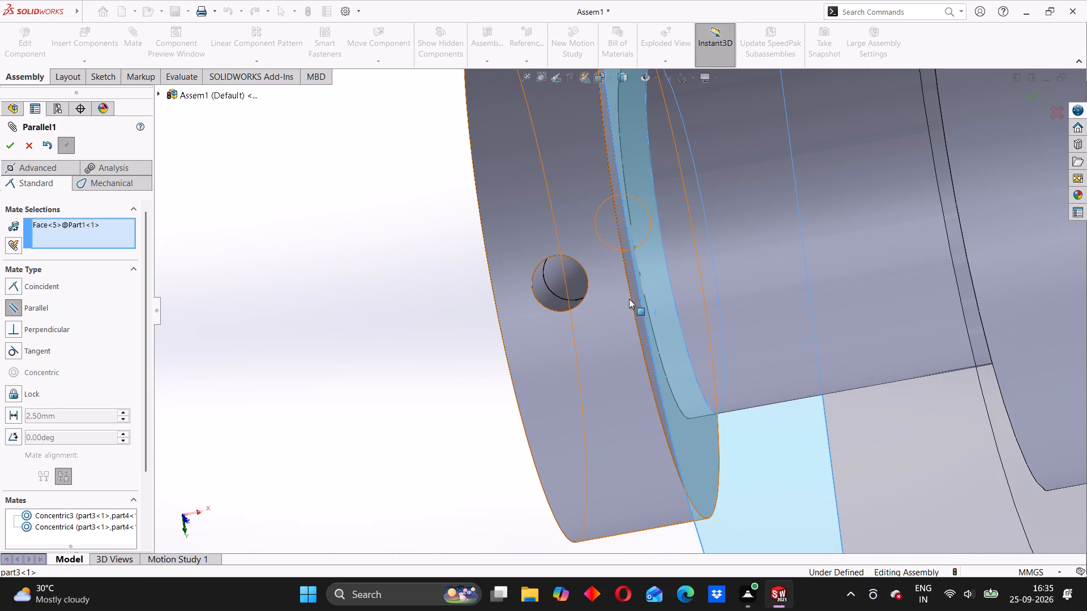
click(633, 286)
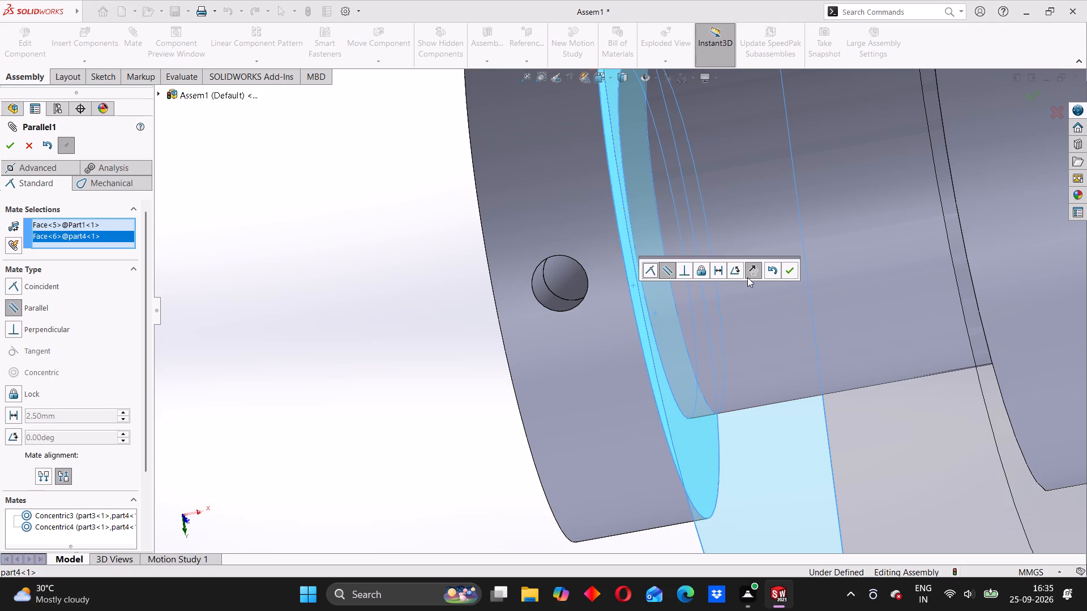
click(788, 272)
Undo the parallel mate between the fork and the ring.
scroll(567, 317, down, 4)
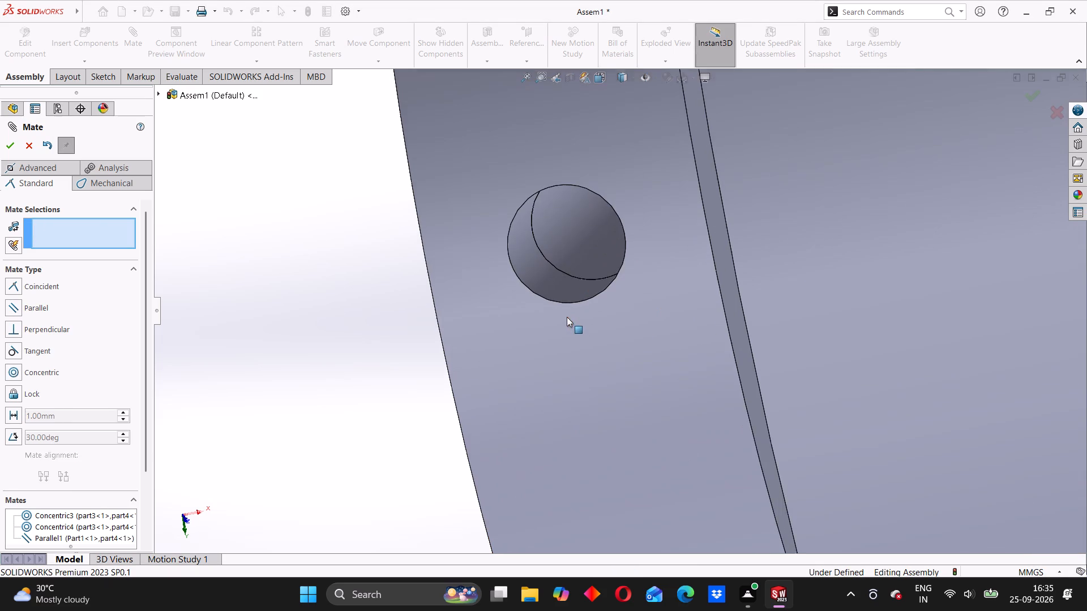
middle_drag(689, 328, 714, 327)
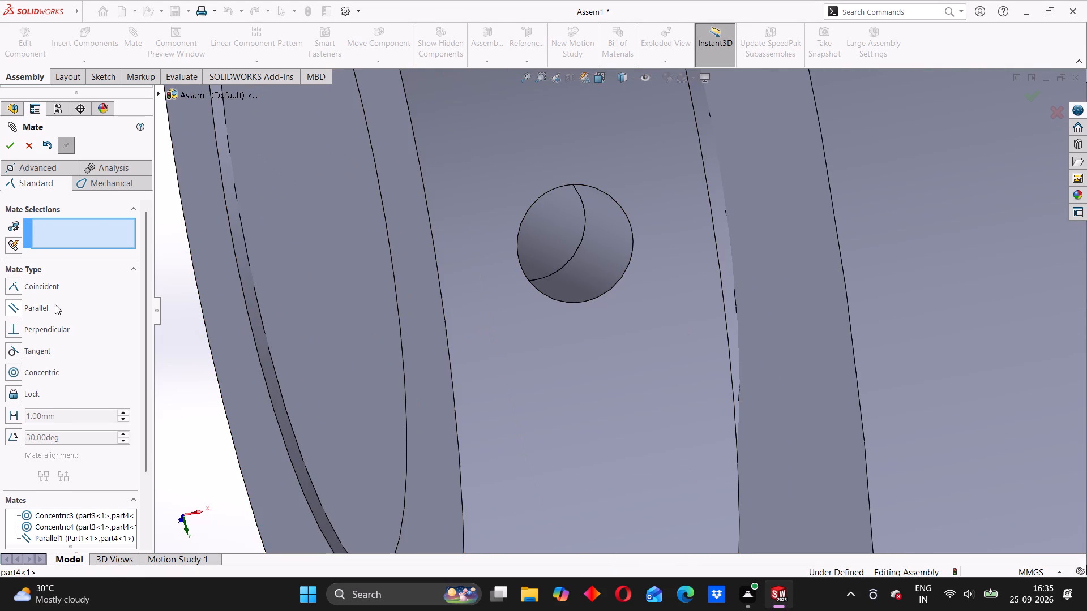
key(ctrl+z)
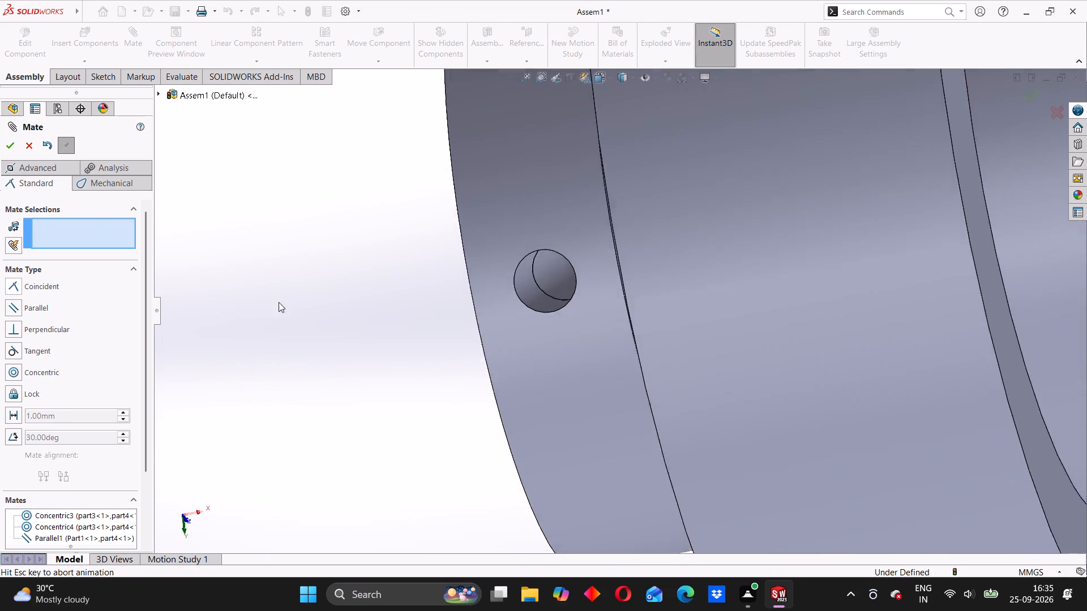
Turn the ring about the pin's axis and examine its cross hole and its gap to the fork's lug.
scroll(562, 309, down, 3)
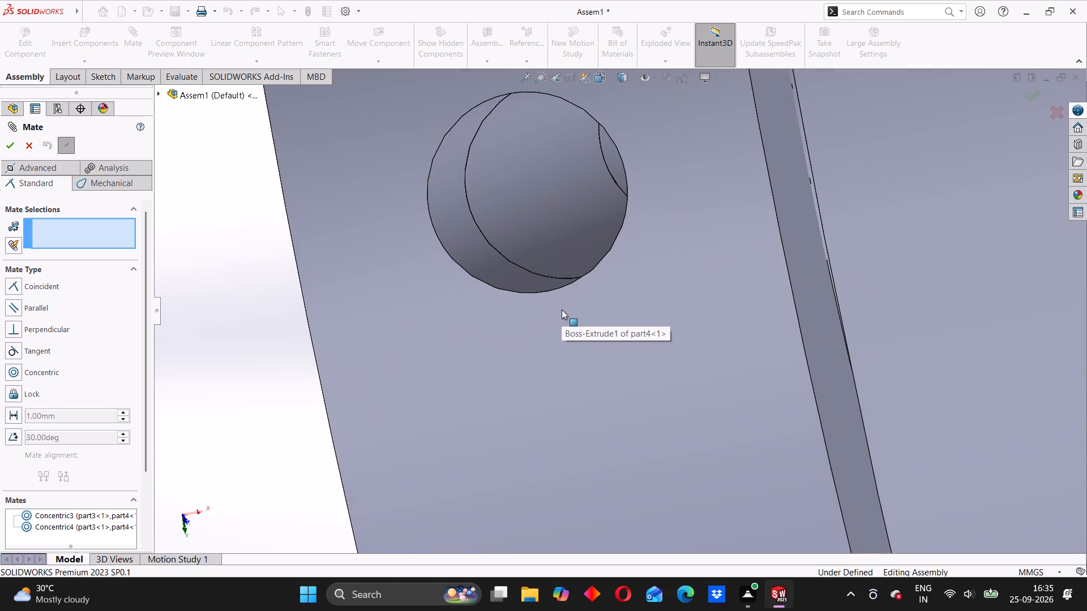
scroll(562, 309, up, 3)
scroll(600, 377, up, 3)
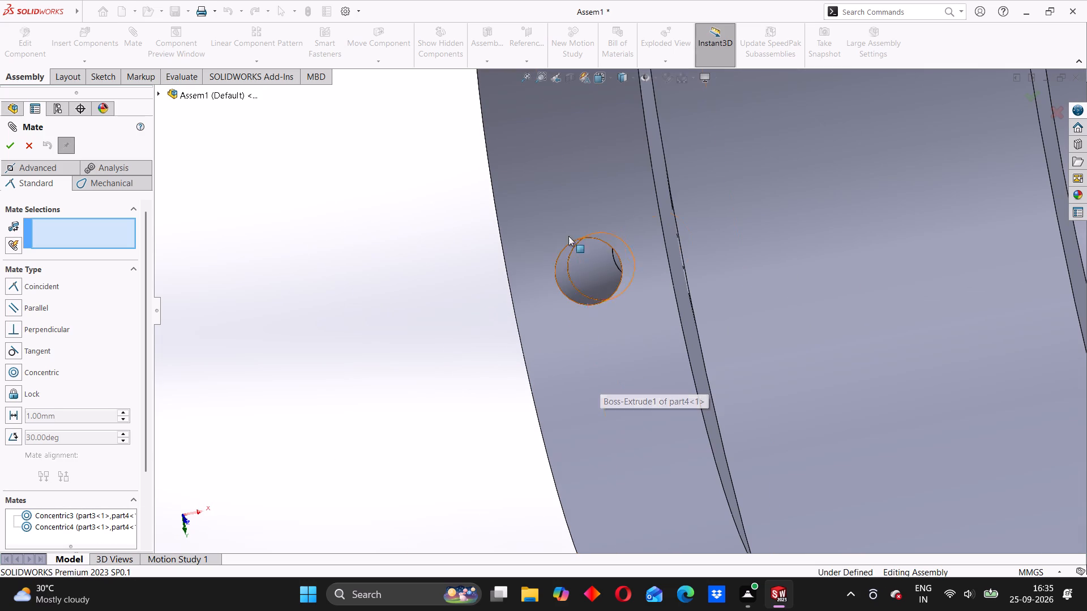
drag(554, 210, 614, 267)
scroll(636, 314, up, 2)
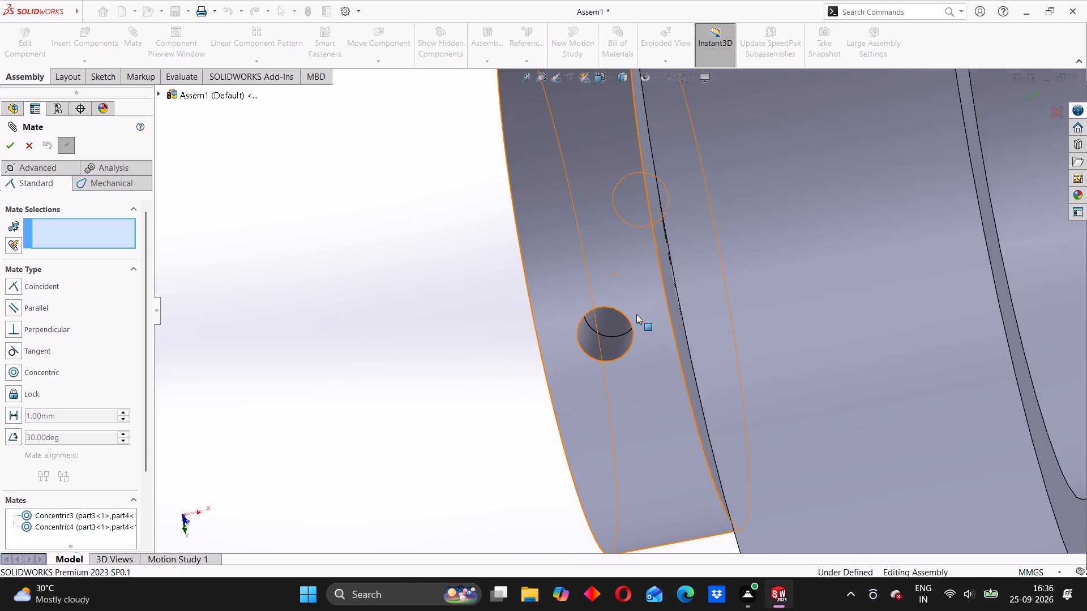
middle_drag(633, 367, 644, 367)
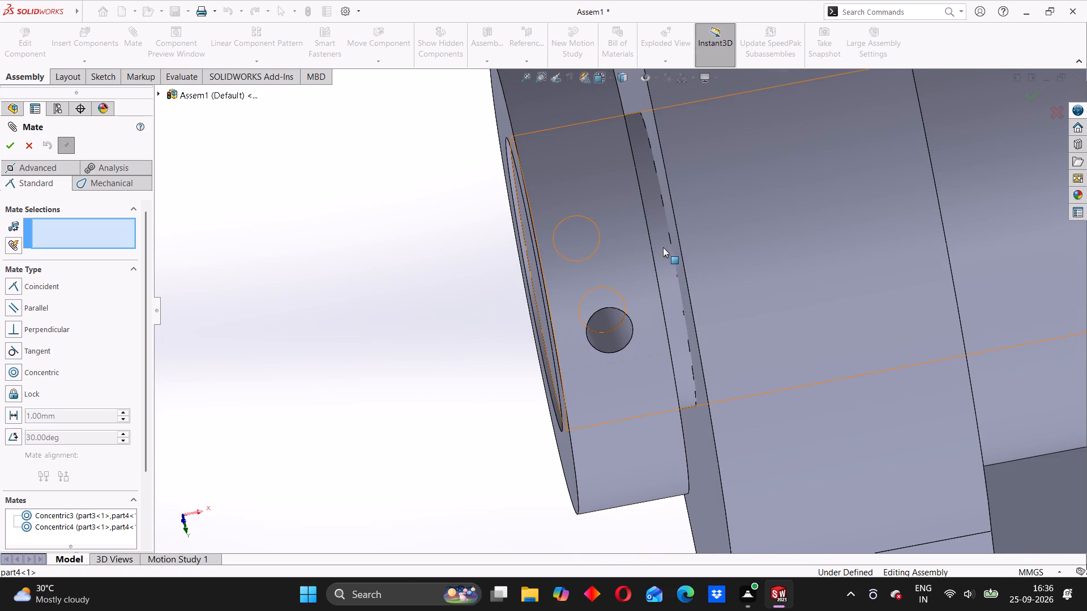
scroll(667, 293, up, 4)
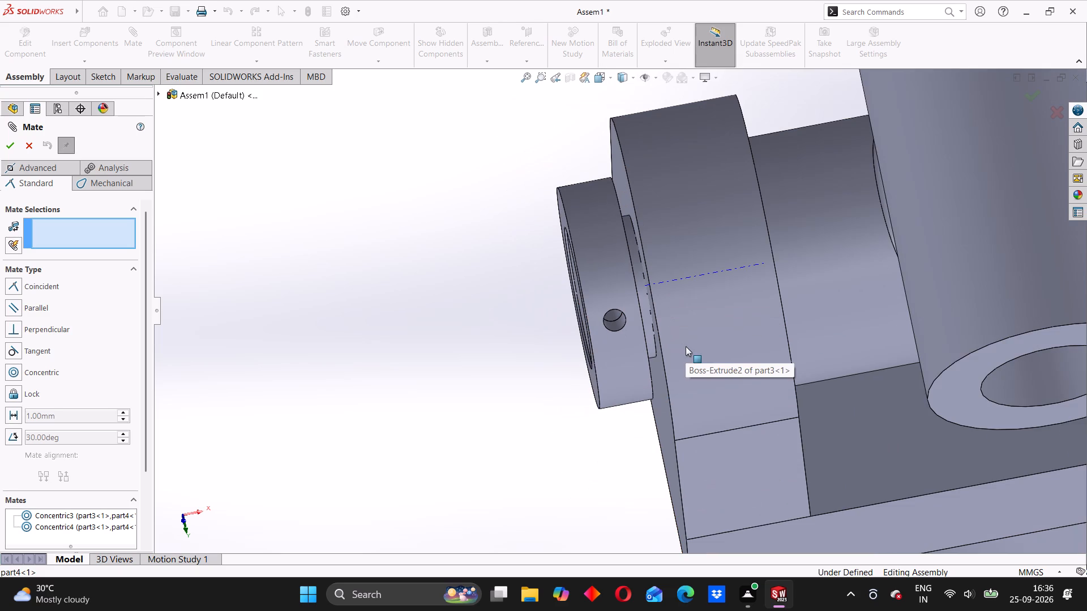
scroll(744, 315, down, 3)
scroll(771, 314, up, 4)
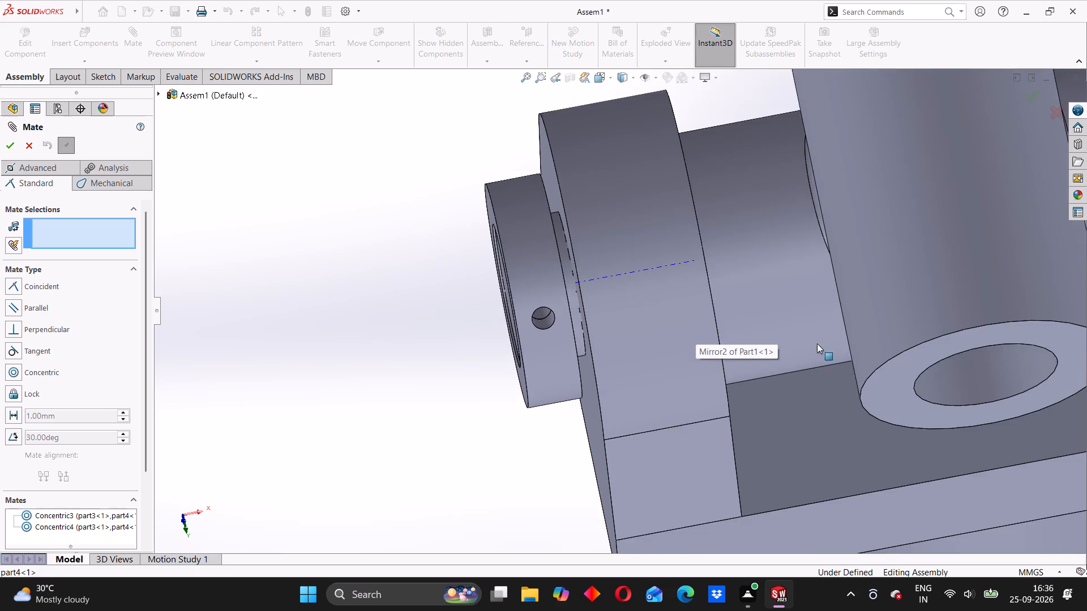
Turn the pin and examine the pinned fork assembly from both the ring end and the head end.
middle_drag(824, 365, 755, 364)
scroll(810, 316, up, 4)
middle_drag(826, 358, 853, 297)
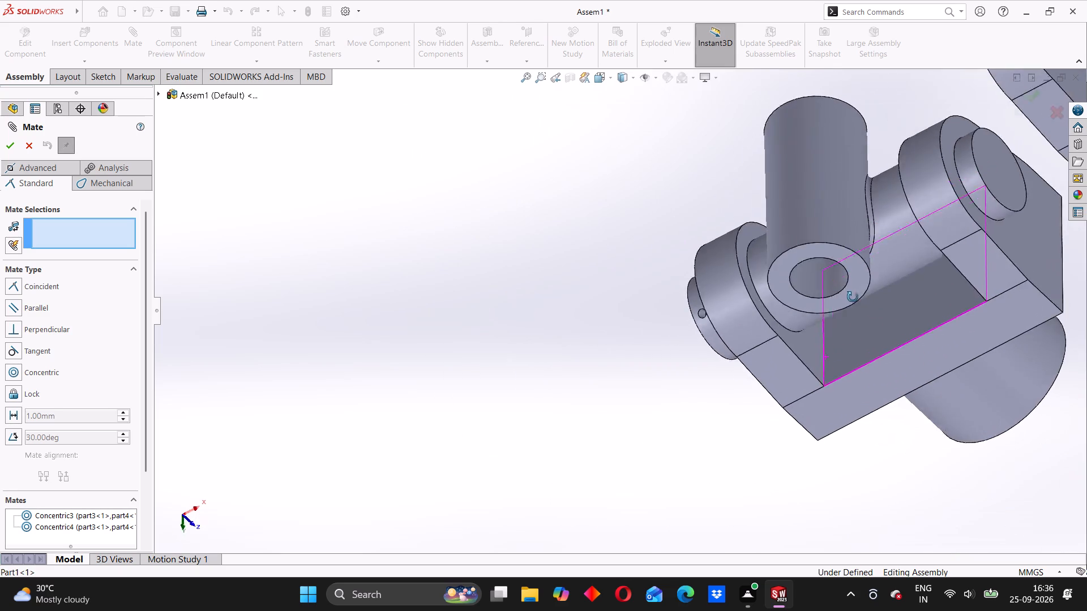
middle_drag(853, 297, 881, 244)
scroll(953, 197, up, 3)
middle_drag(886, 269, 815, 326)
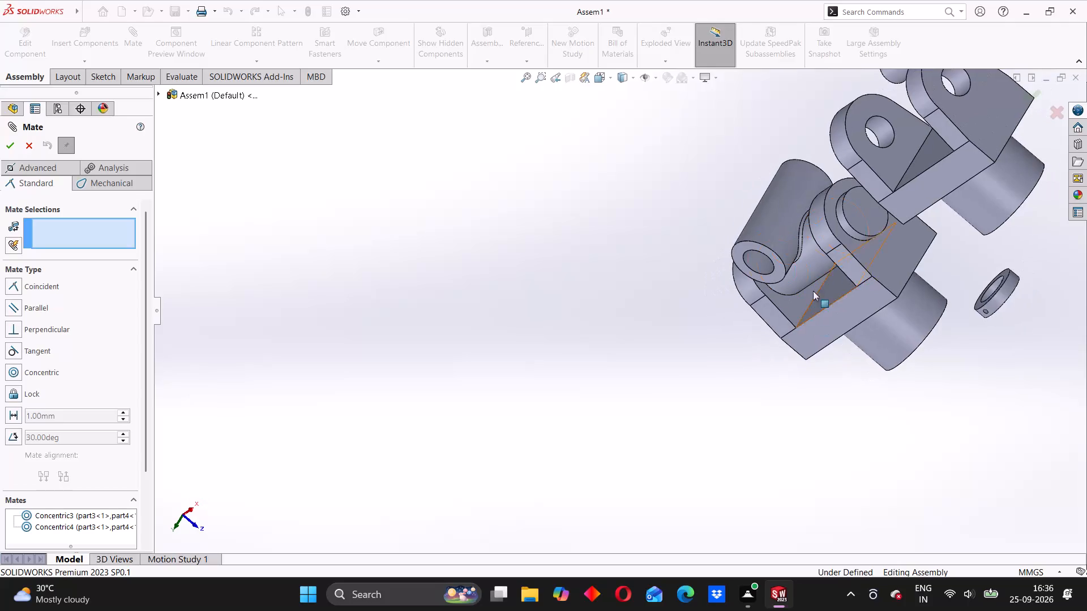
scroll(848, 236, down, 3)
drag(820, 211, 850, 193)
scroll(919, 184, up, 2)
middle_drag(848, 266, 884, 268)
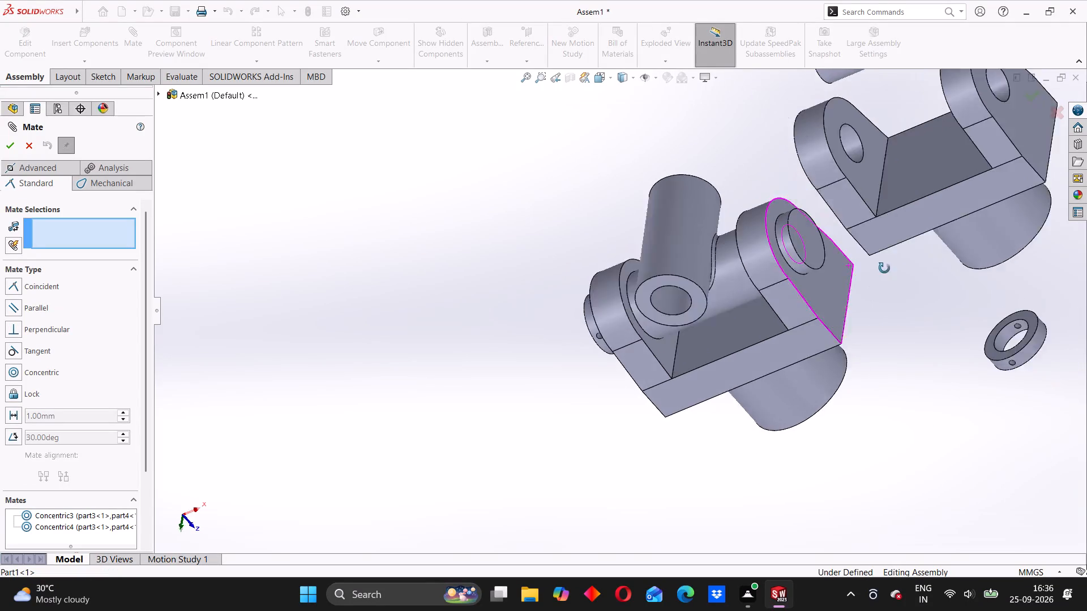
middle_drag(884, 268, 916, 255)
Move the loose copy of the Part1 fork to clear space on the ring side of the pinned assembly.
drag(902, 177, 520, 93)
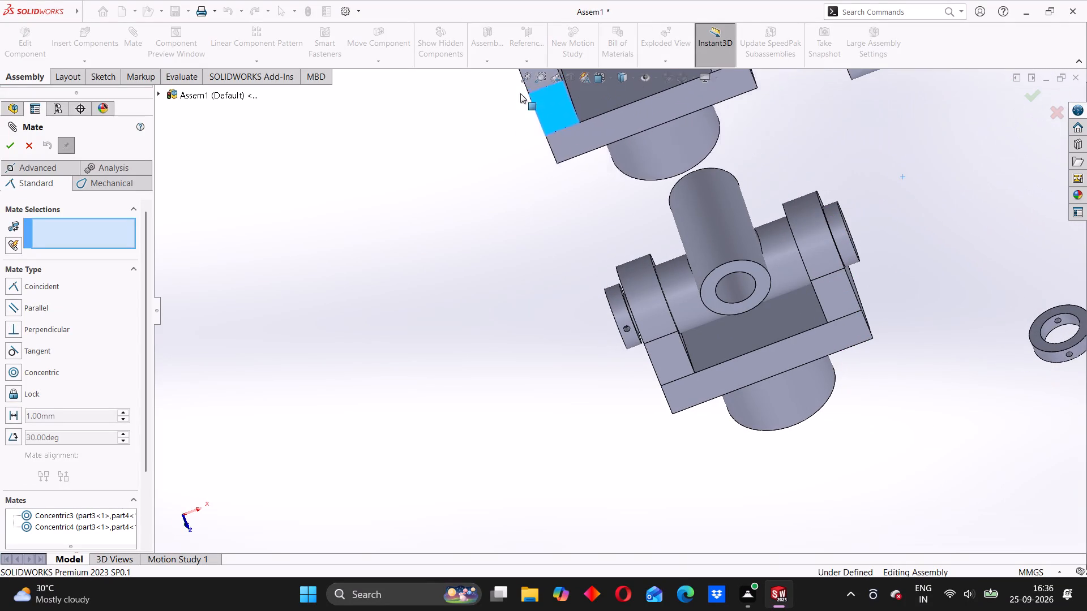
drag(520, 93, 498, 96)
Turn the pin by its head to check that the ring rotates together with it.
drag(838, 229, 887, 193)
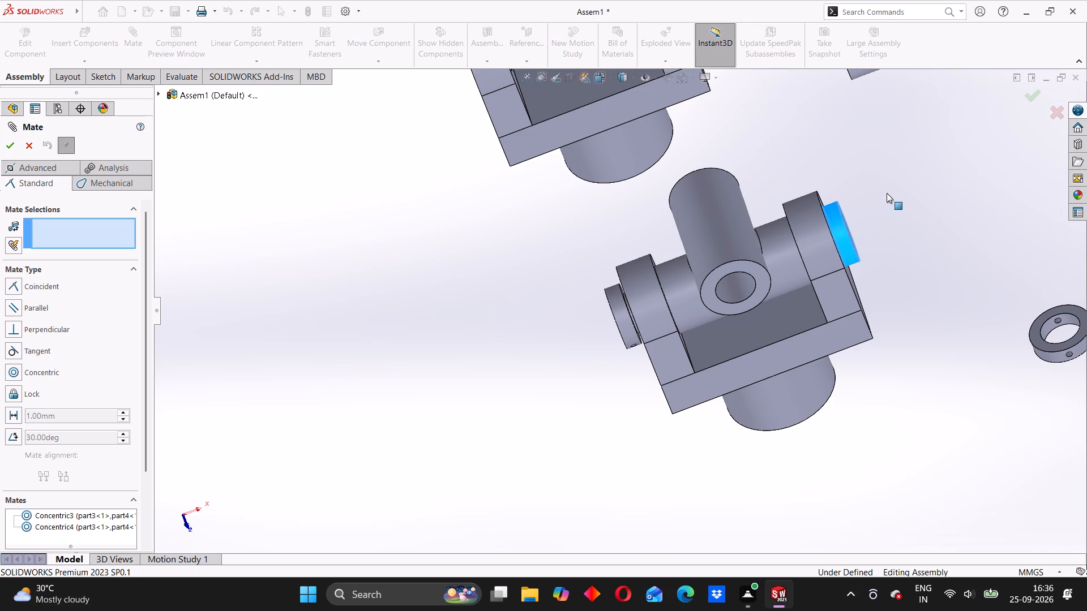
drag(887, 193, 634, 337)
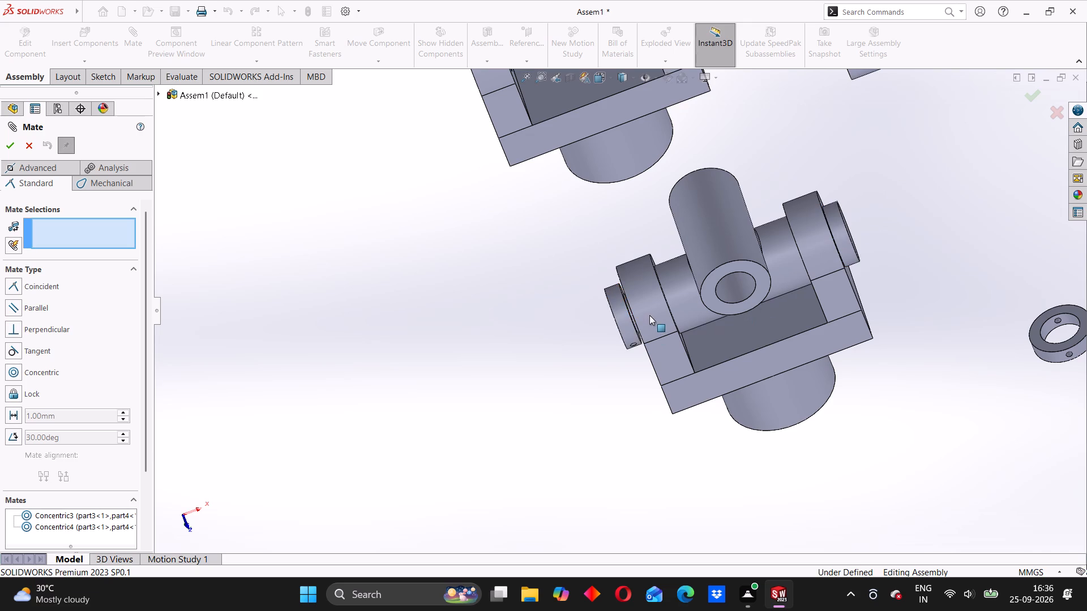
Leave the Mate command, turn the fitted ring on the pin and examine its cross hole and gap to the fork lug.
scroll(614, 317, down, 3)
right_click(1002, 149)
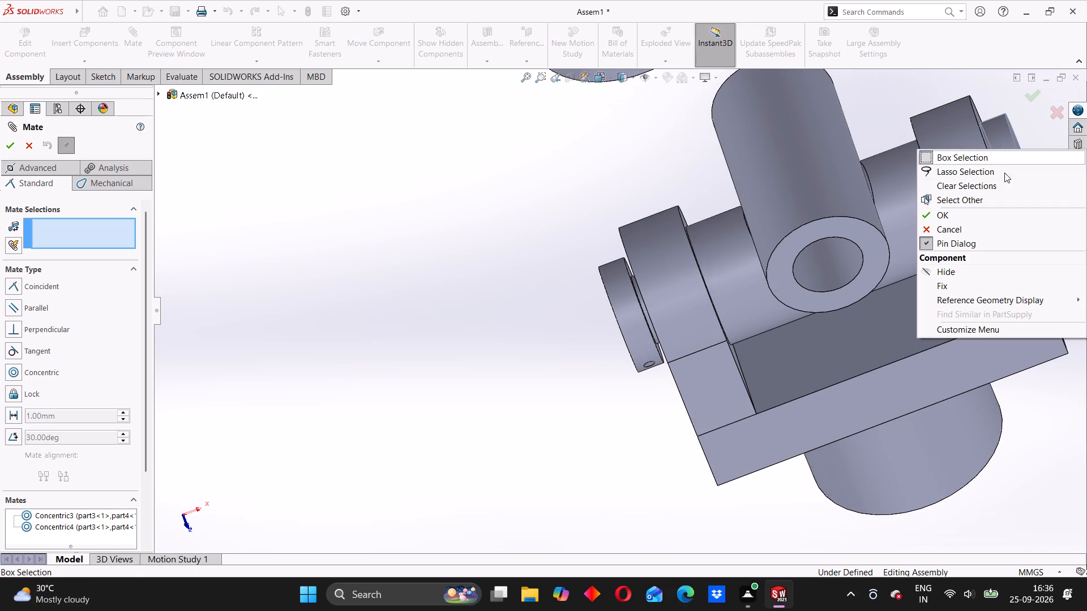
click(778, 408)
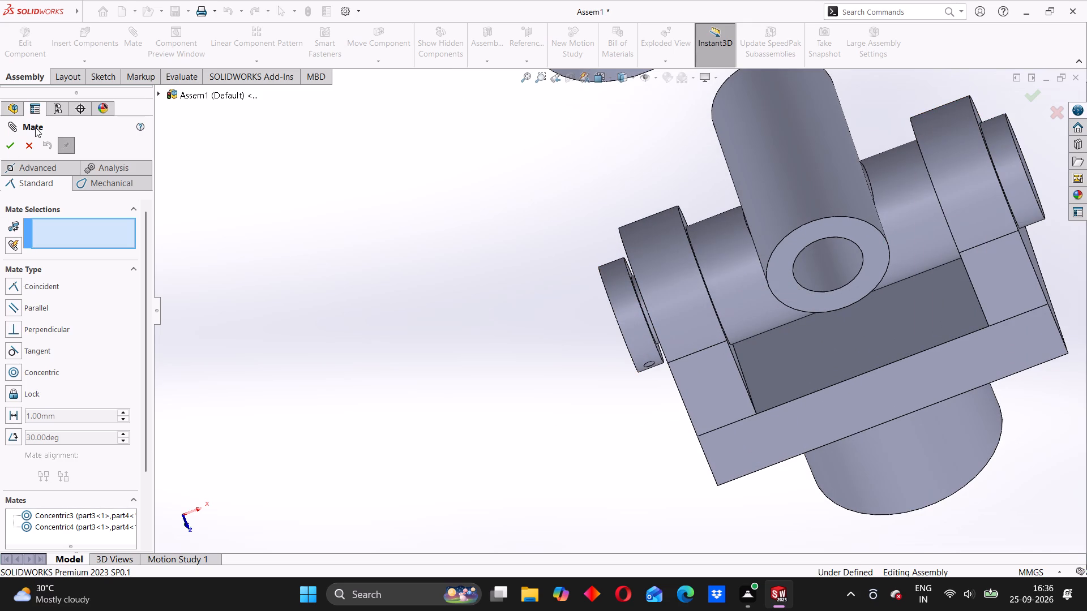
click(33, 146)
scroll(1041, 356, up, 2)
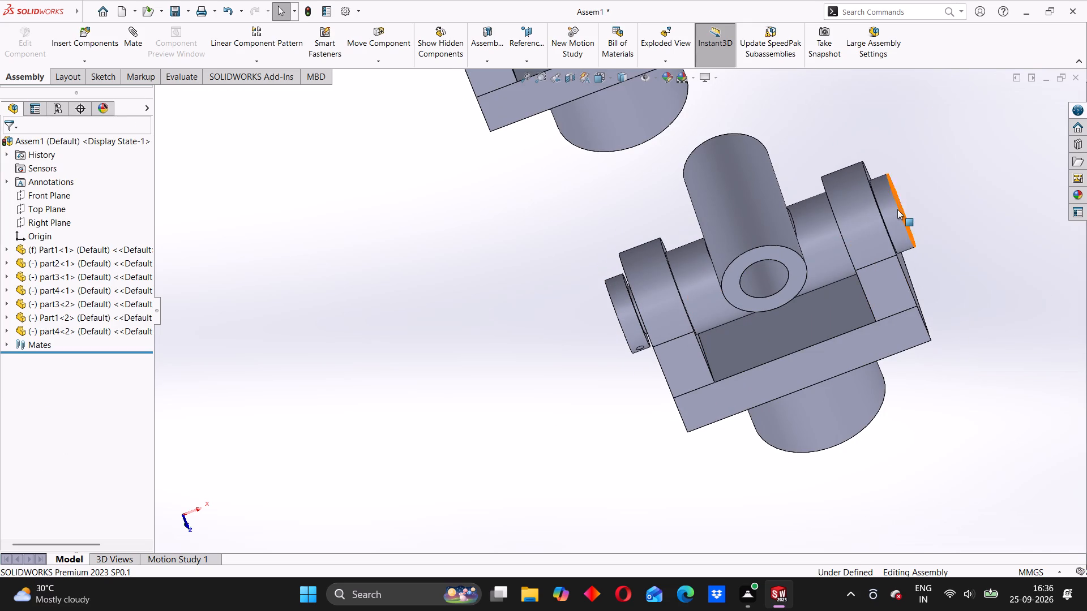
right_click(897, 209)
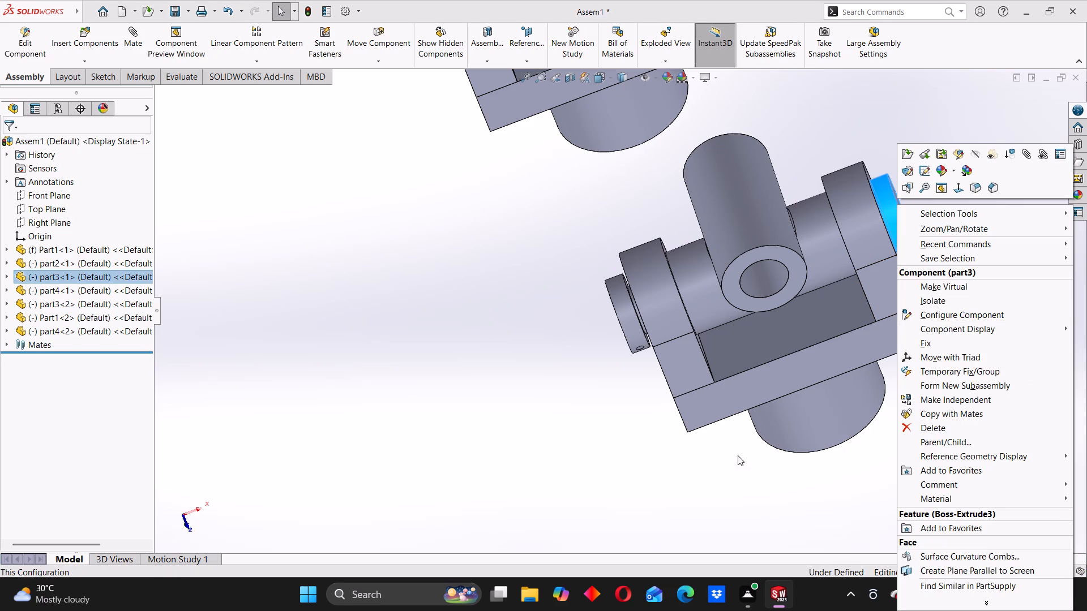
click(597, 431)
drag(627, 312, 579, 432)
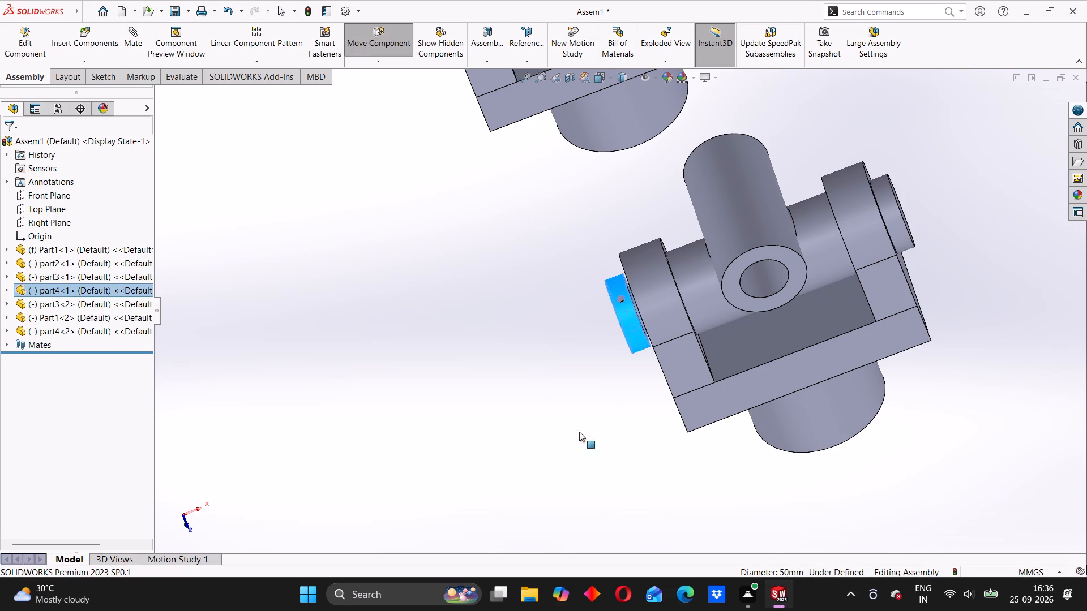
drag(579, 432, 555, 325)
scroll(628, 315, down, 6)
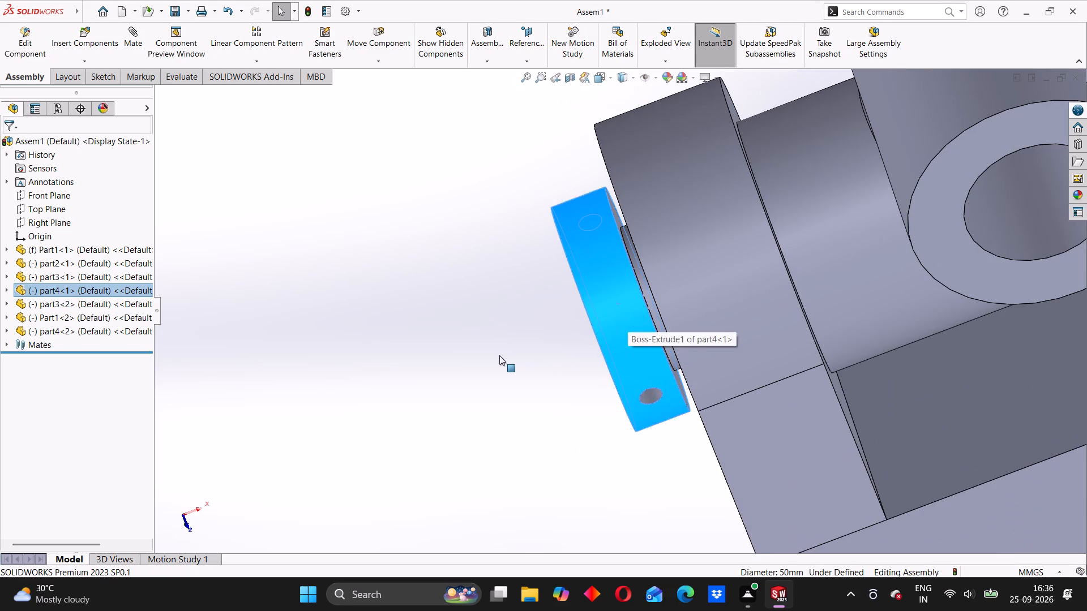
click(499, 355)
scroll(603, 288, down, 3)
middle_drag(623, 322, 665, 330)
scroll(620, 339, up, 3)
click(478, 375)
scroll(576, 322, down, 3)
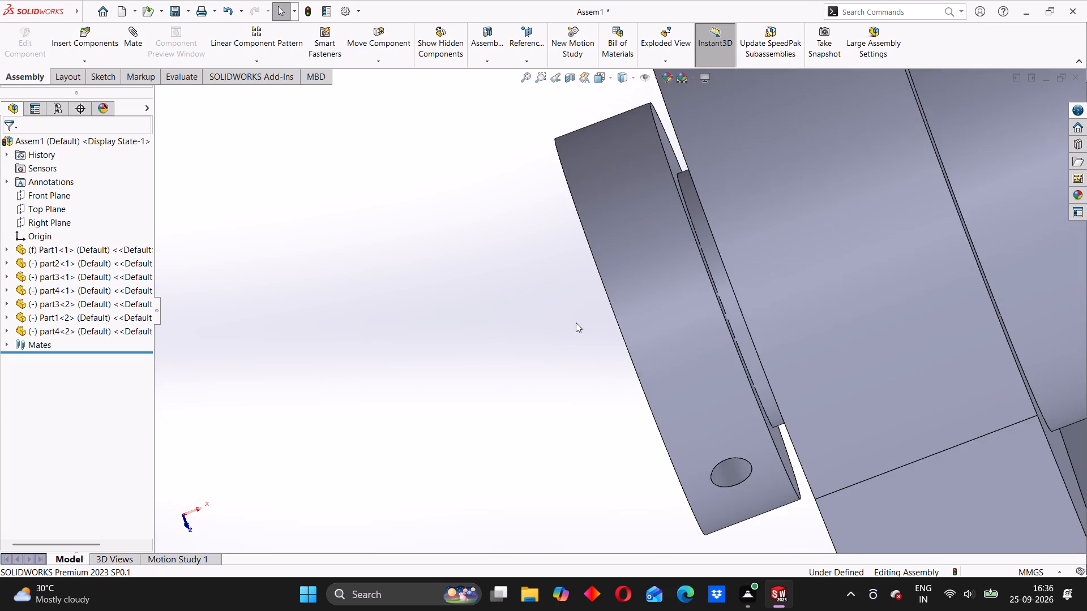
scroll(649, 341, up, 4)
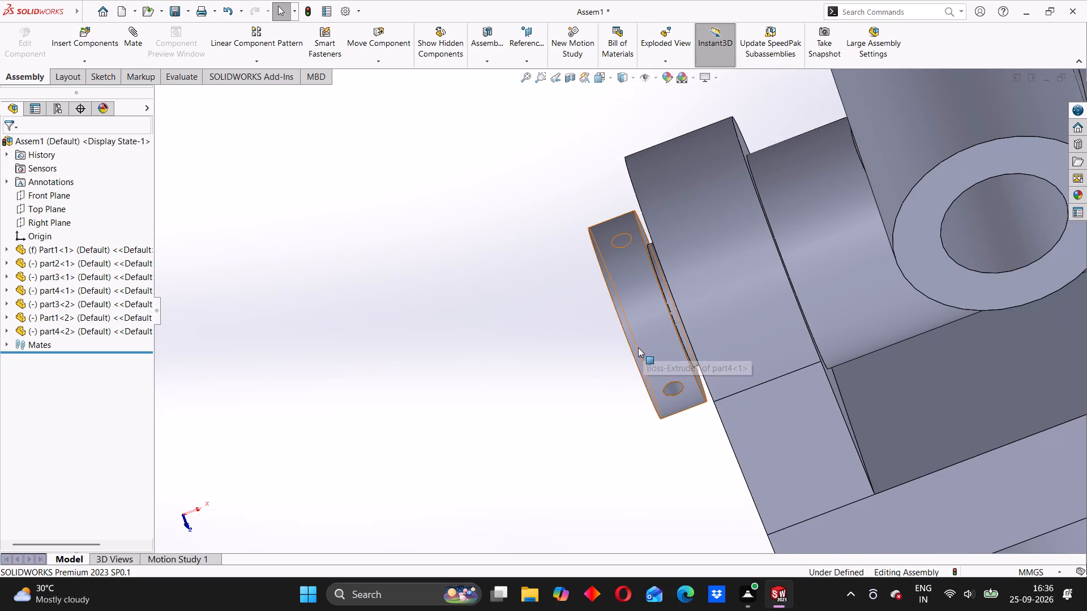
scroll(638, 347, up, 2)
scroll(938, 312, up, 2)
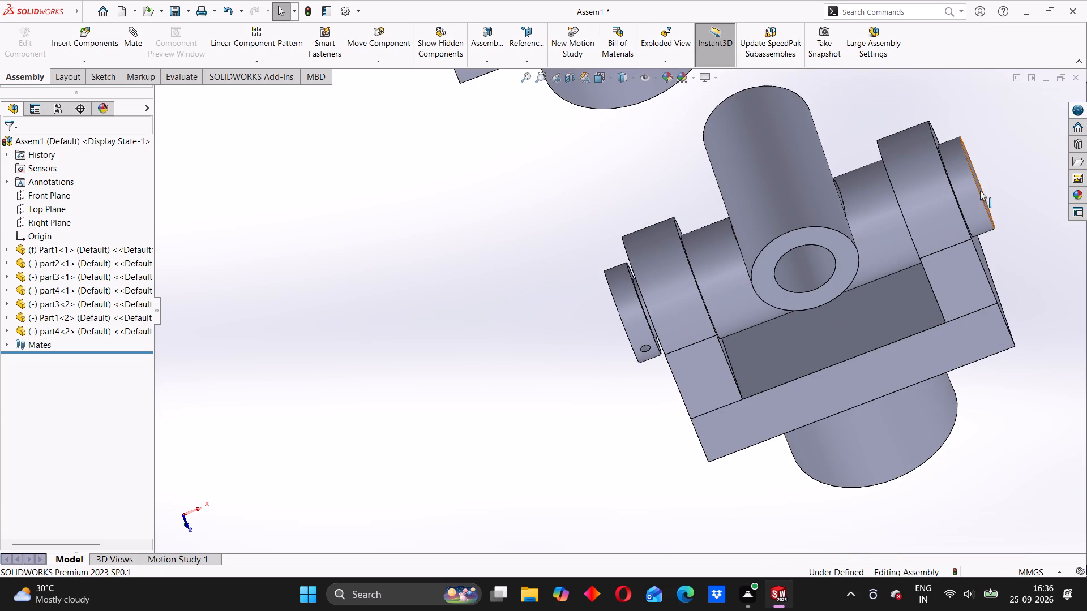
Turn the fitted pin slightly by its head and examine the pinned fork assembly from the head end and around it.
drag(972, 194, 977, 199)
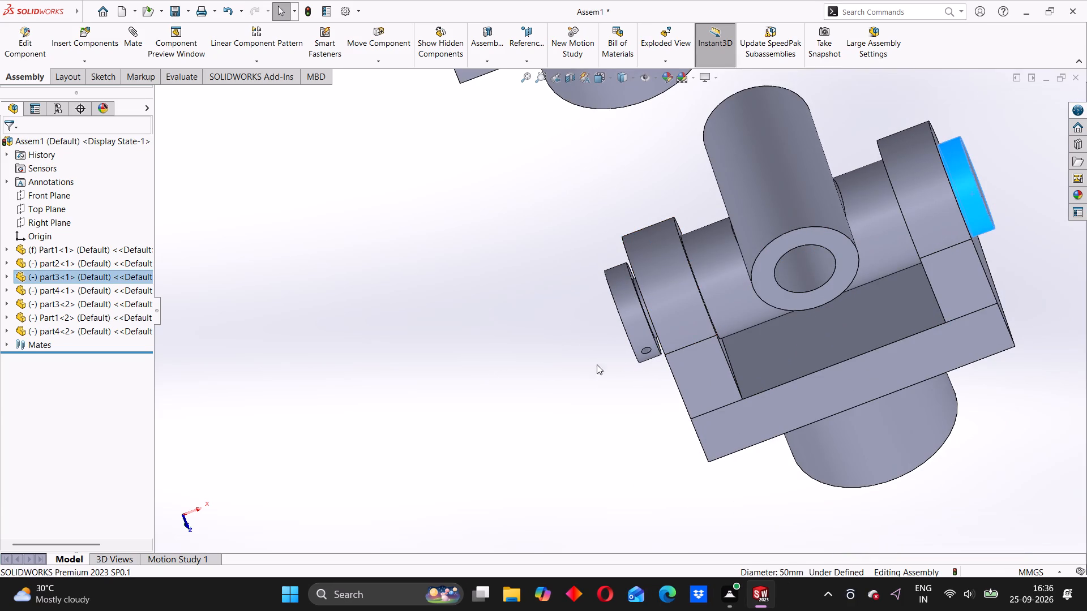
click(574, 371)
scroll(574, 372, up, 1)
middle_drag(574, 372, 691, 320)
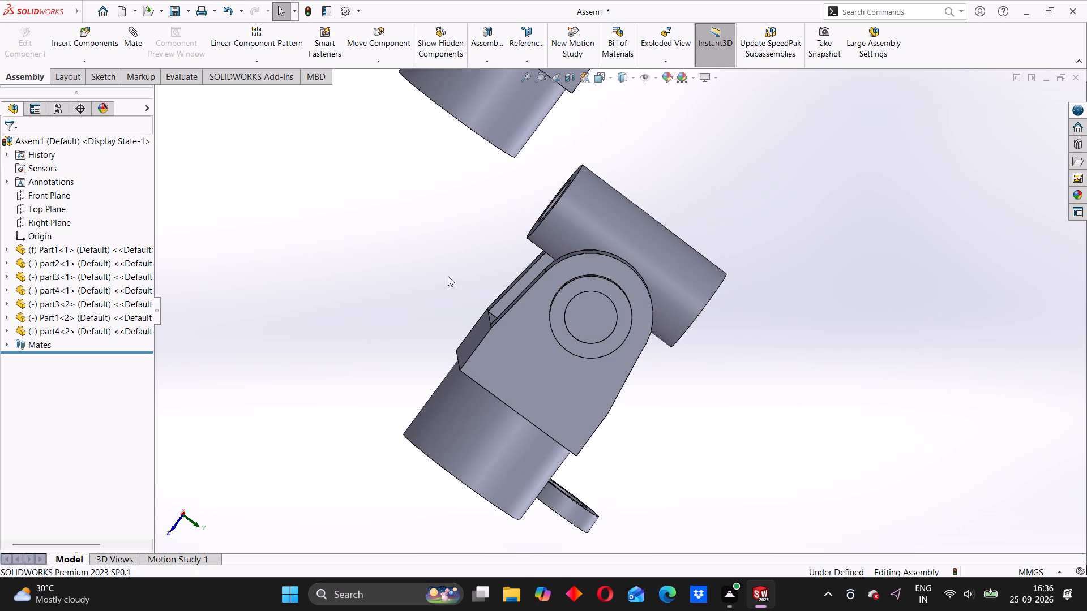
click(434, 257)
middle_drag(709, 368, 567, 410)
scroll(670, 353, up, 3)
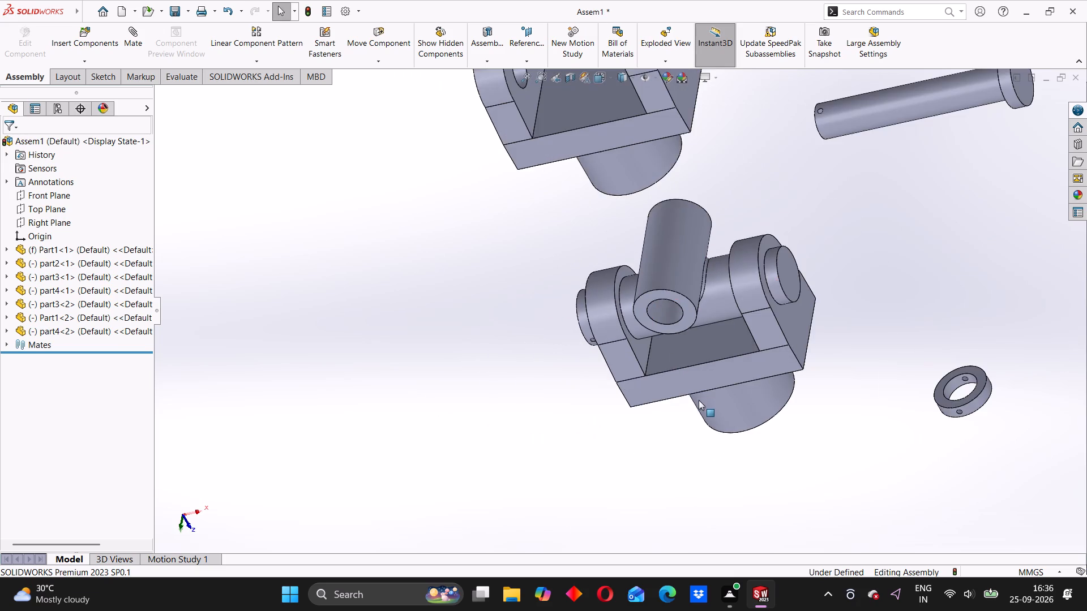
middle_drag(699, 400, 719, 314)
scroll(714, 332, up, 1)
scroll(653, 256, down, 4)
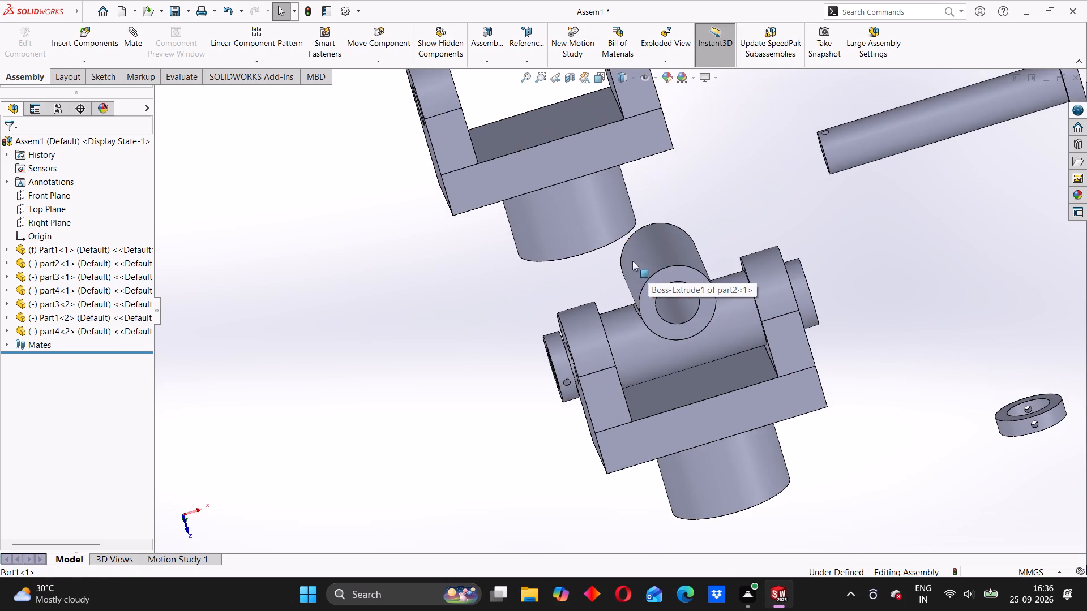
Mate the lug hole of the loose Part1 fork copy concentric with part2's open cross bore, keeping the initially proposed alignment.
middle_drag(606, 269, 627, 286)
middle_drag(627, 286, 588, 233)
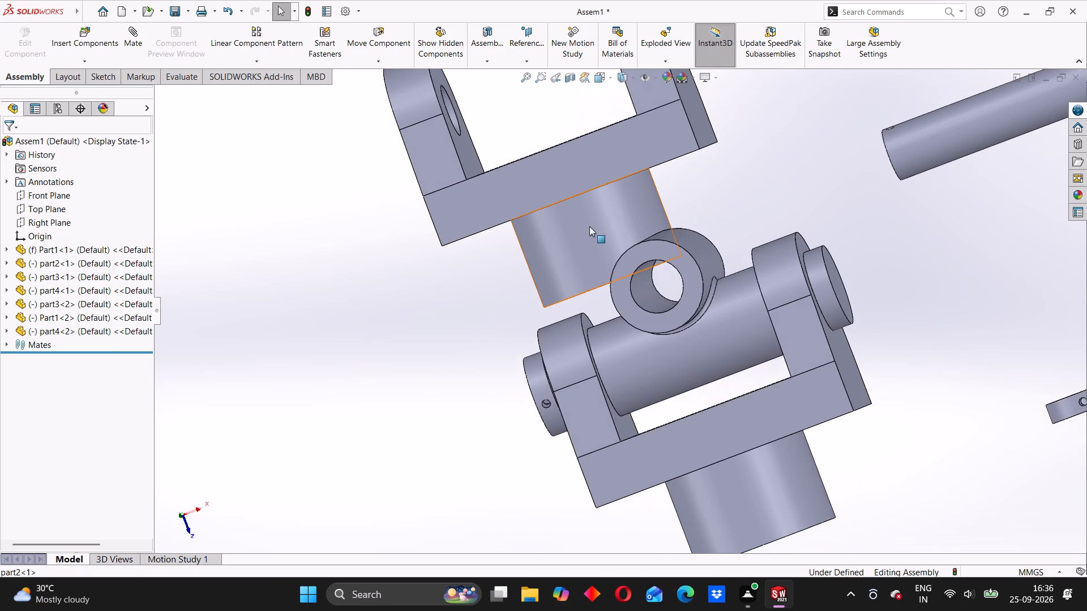
scroll(567, 217, down, 2)
scroll(592, 251, up, 3)
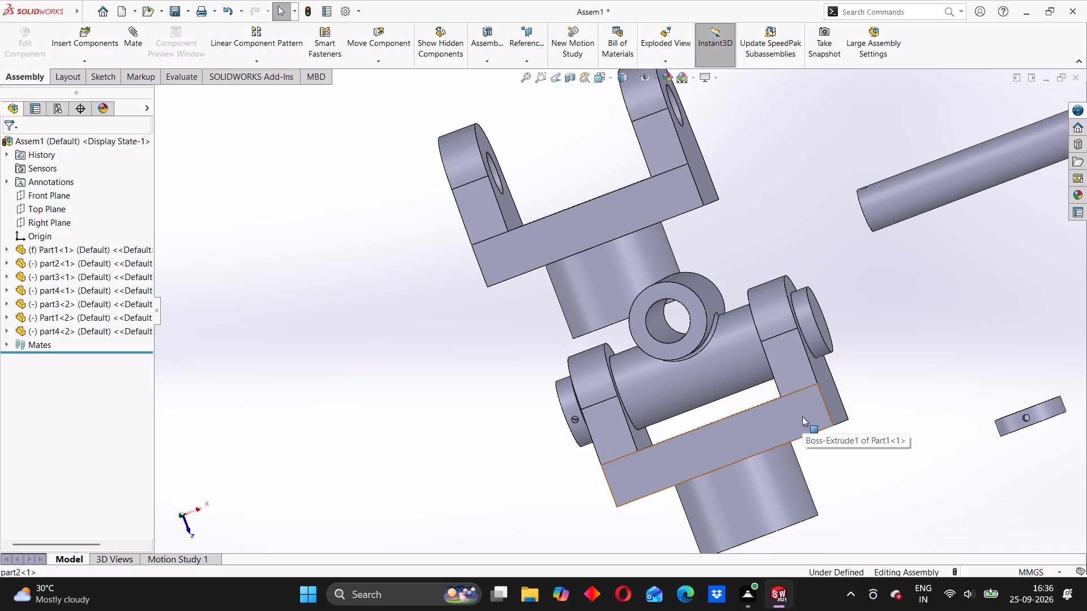
middle_drag(518, 181, 510, 192)
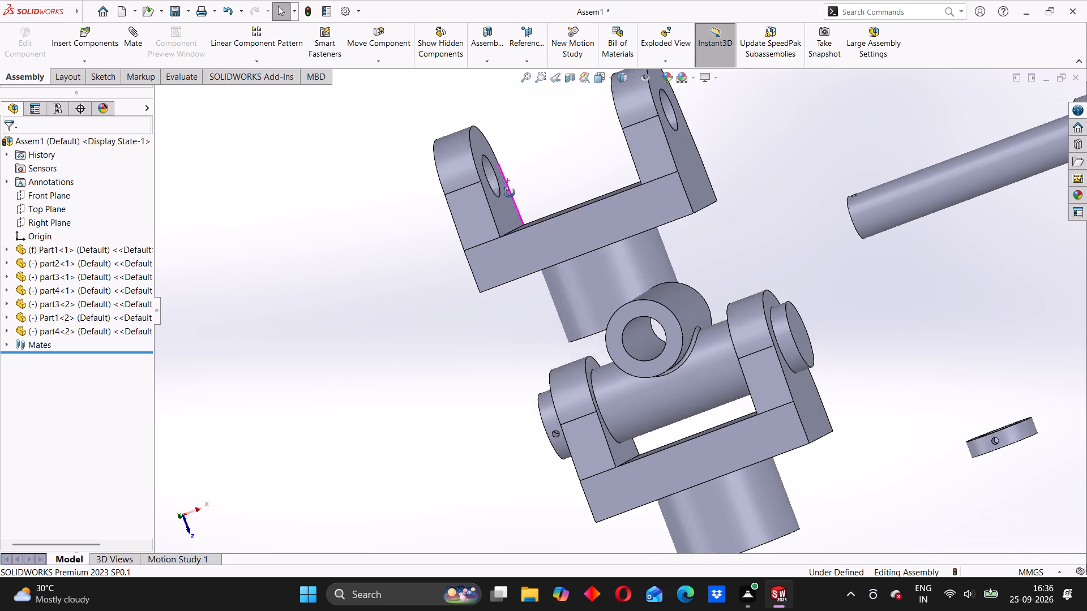
middle_drag(510, 192, 493, 204)
click(477, 179)
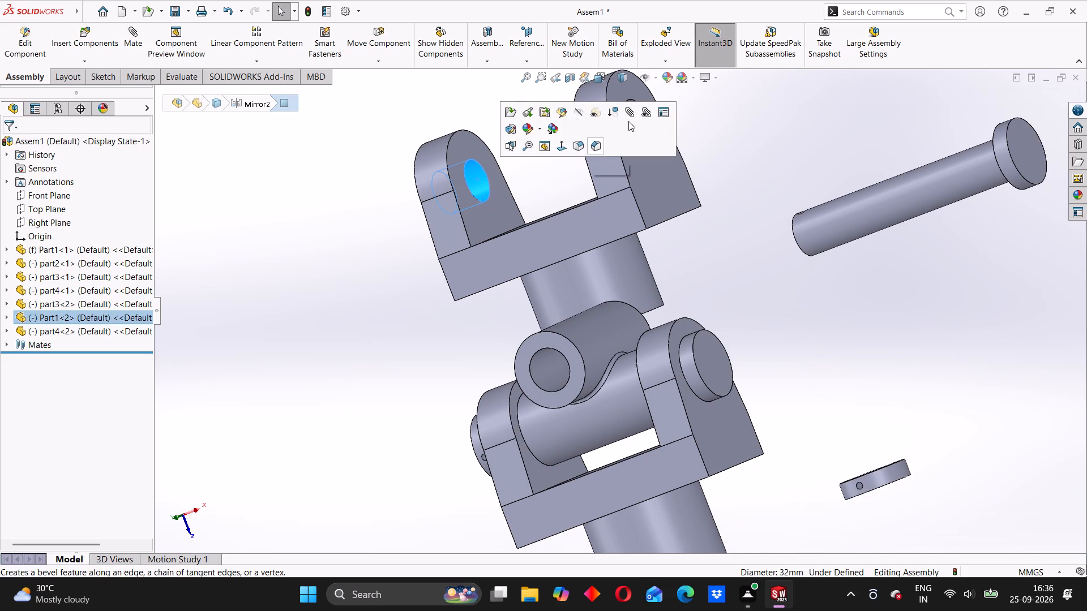
click(627, 111)
click(549, 365)
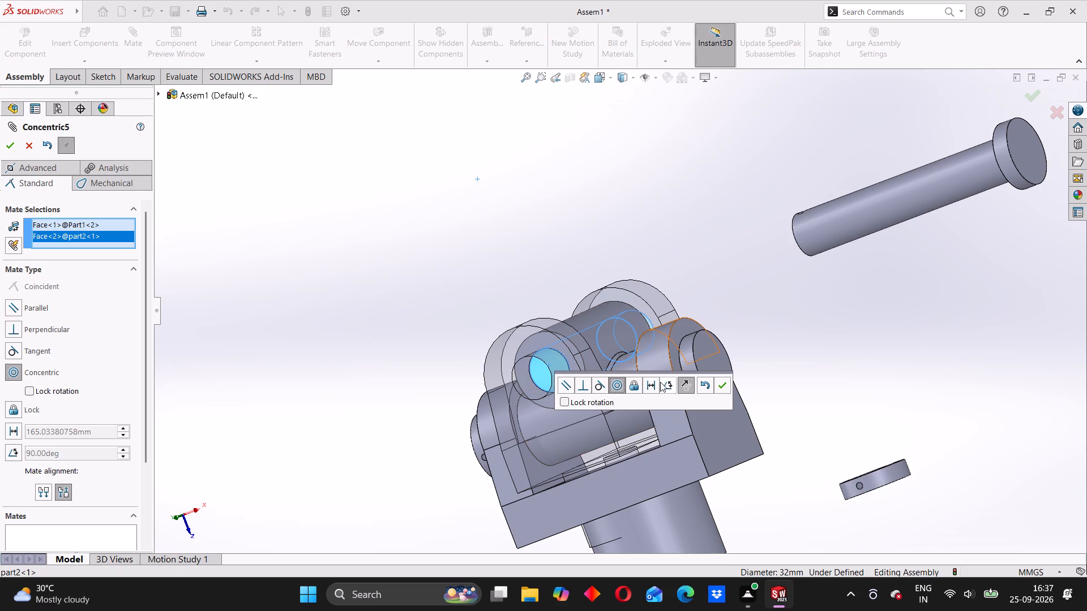
click(682, 386)
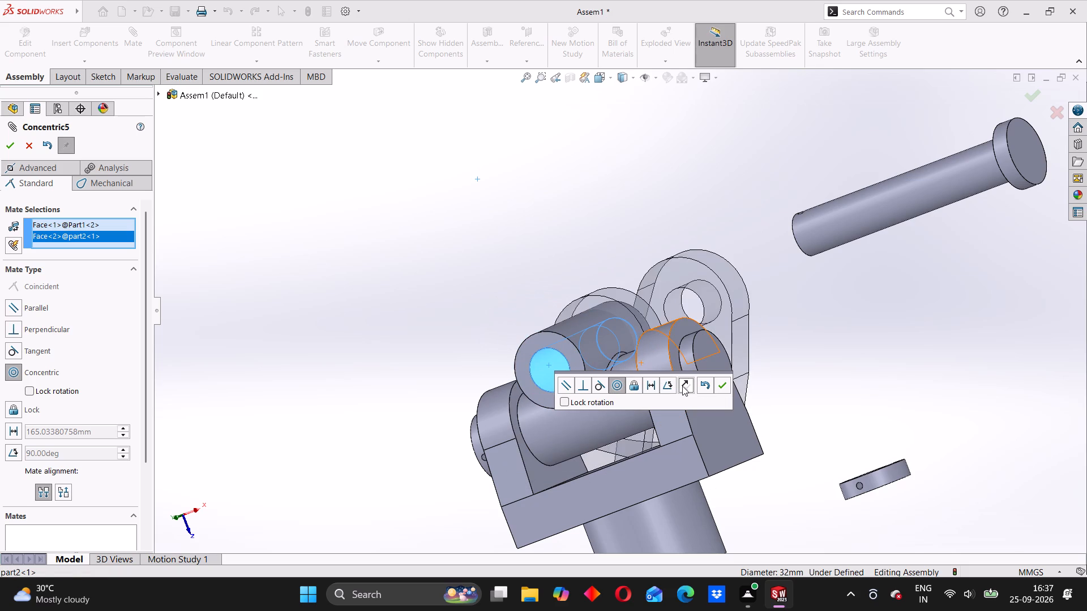
click(682, 386)
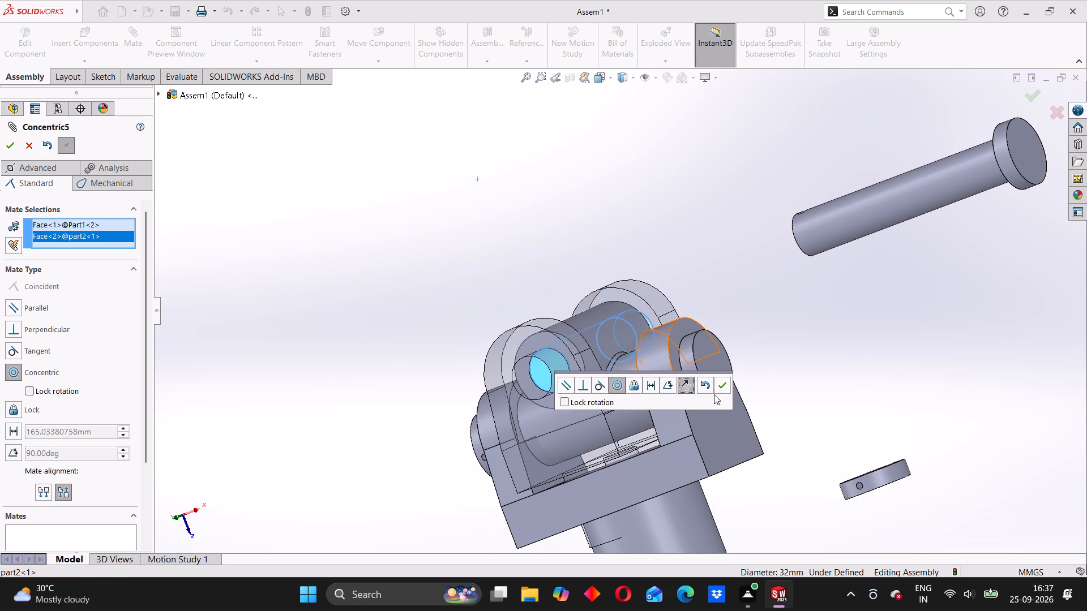
click(720, 386)
Slide and swing the Part1 fork copy about part2's bore axis until its lugs stand clear of the tube.
middle_drag(691, 423, 717, 426)
drag(576, 419, 541, 197)
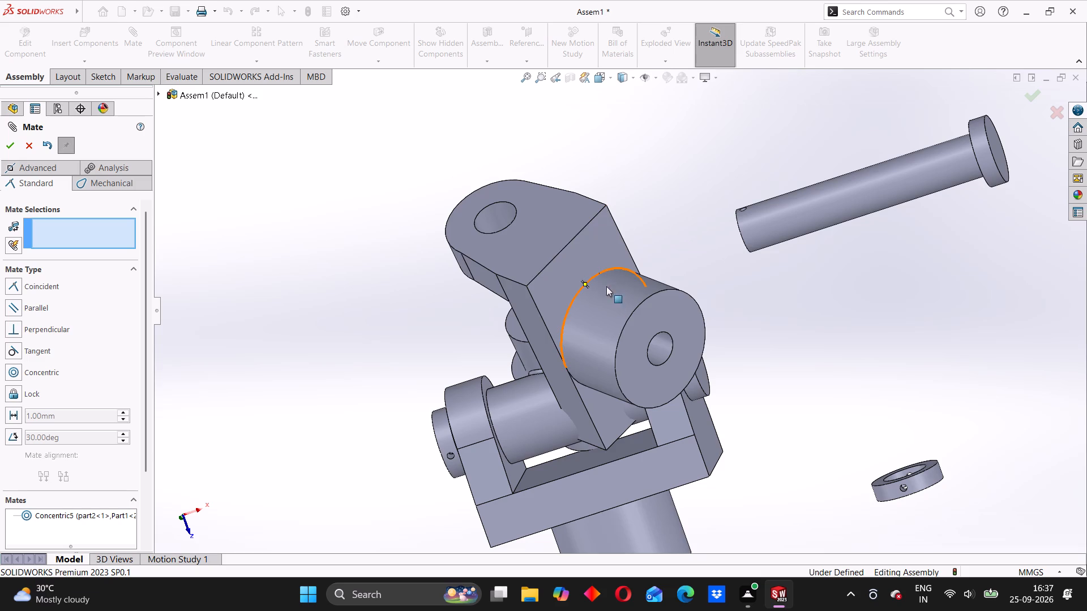
drag(614, 326, 582, 152)
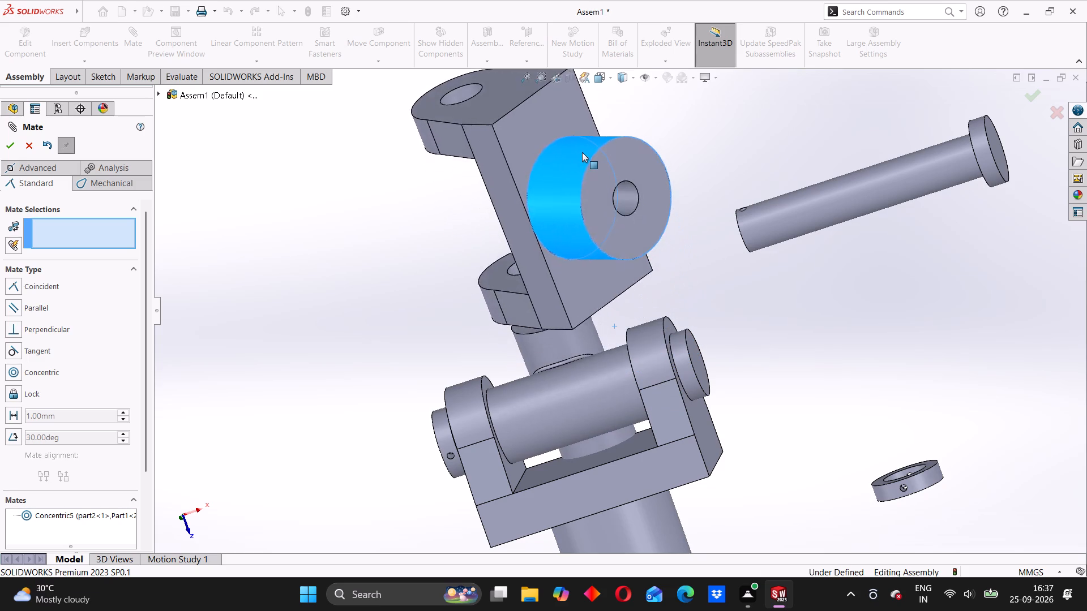
drag(582, 152, 391, 177)
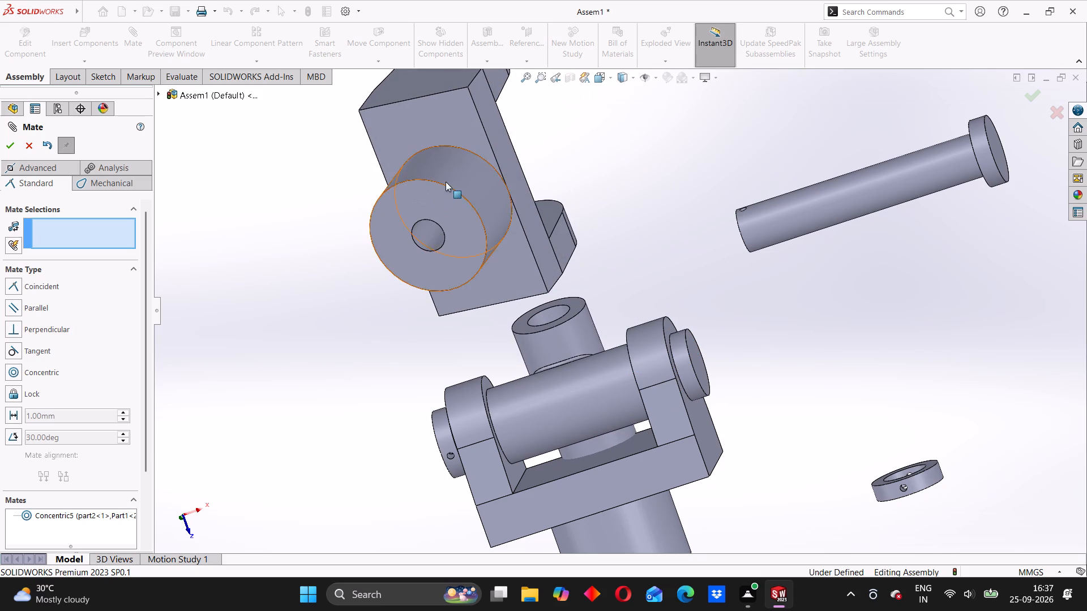
drag(446, 182, 311, 280)
Add a centred Width mate between the fork copy's two inner lug faces and the two end faces of part2's cross tube.
scroll(593, 286, down, 3)
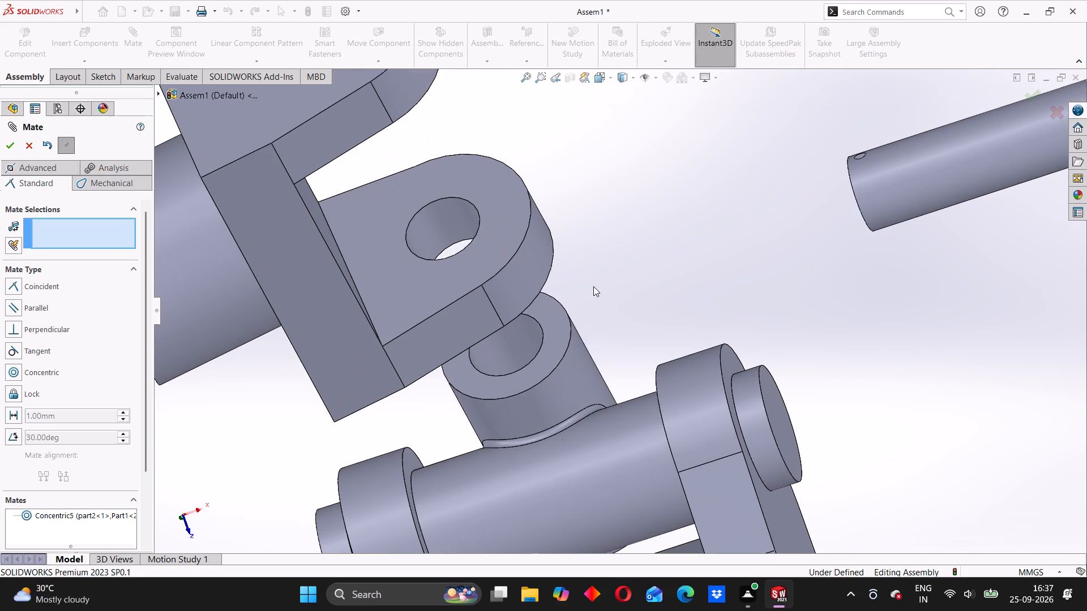
scroll(568, 339, down, 3)
scroll(518, 349, up, 2)
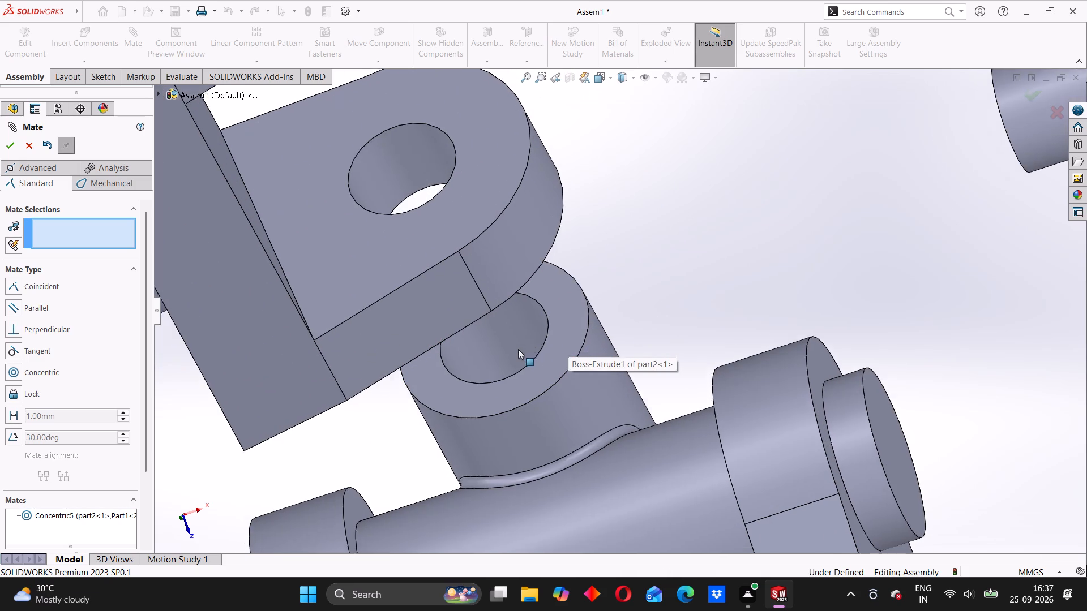
scroll(583, 315, up, 3)
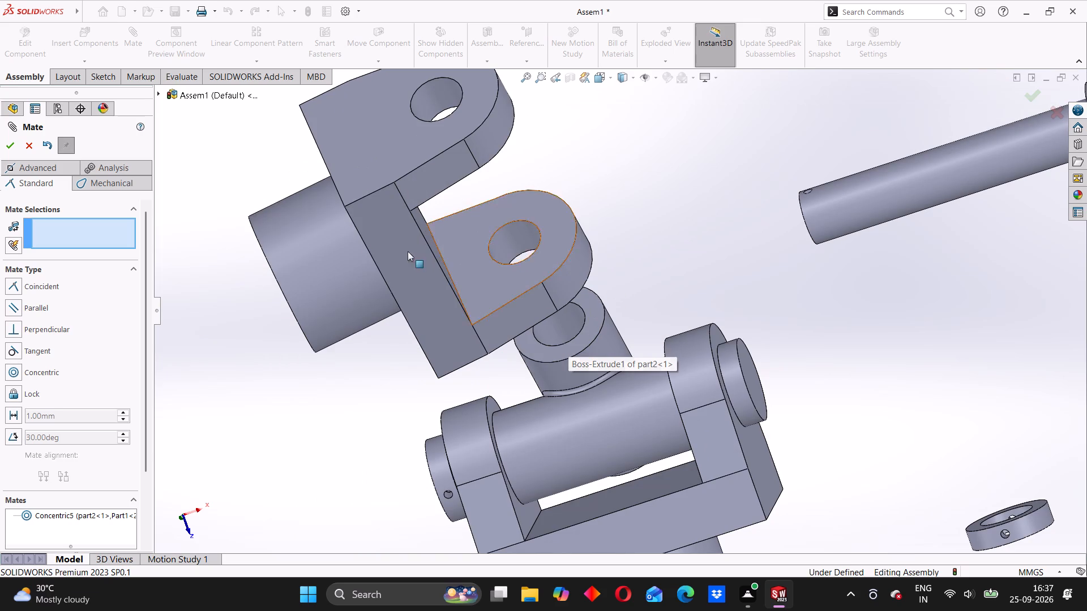
click(28, 171)
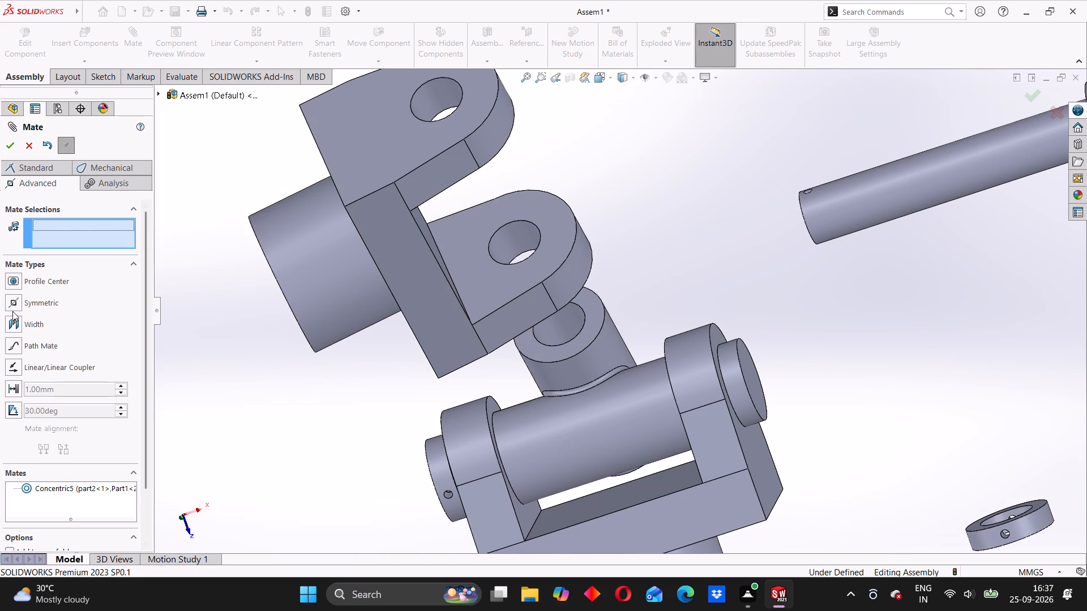
click(16, 325)
middle_drag(634, 253, 585, 289)
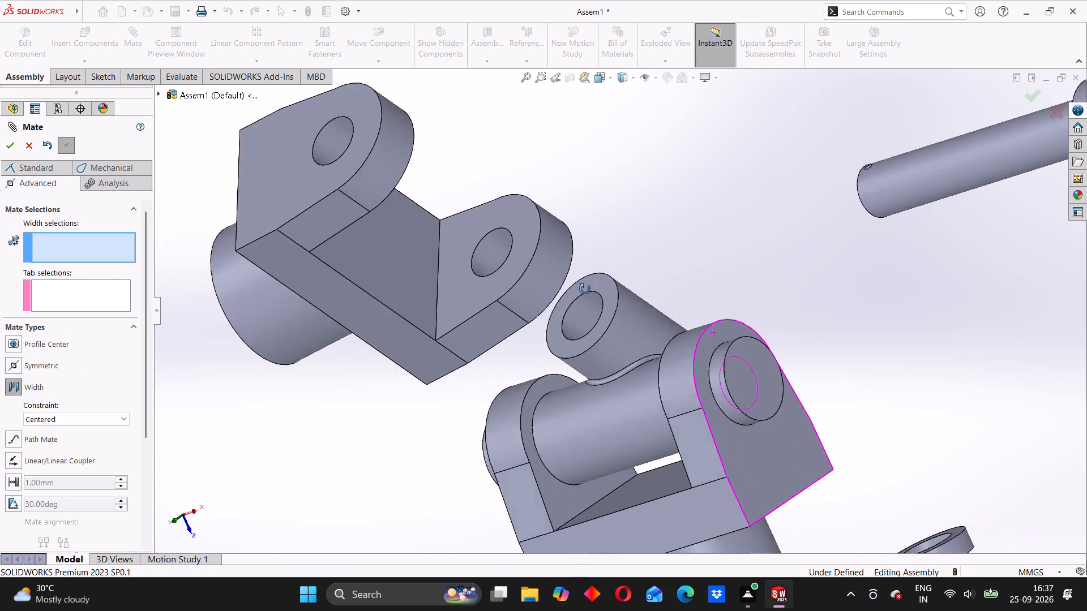
middle_drag(585, 289, 557, 302)
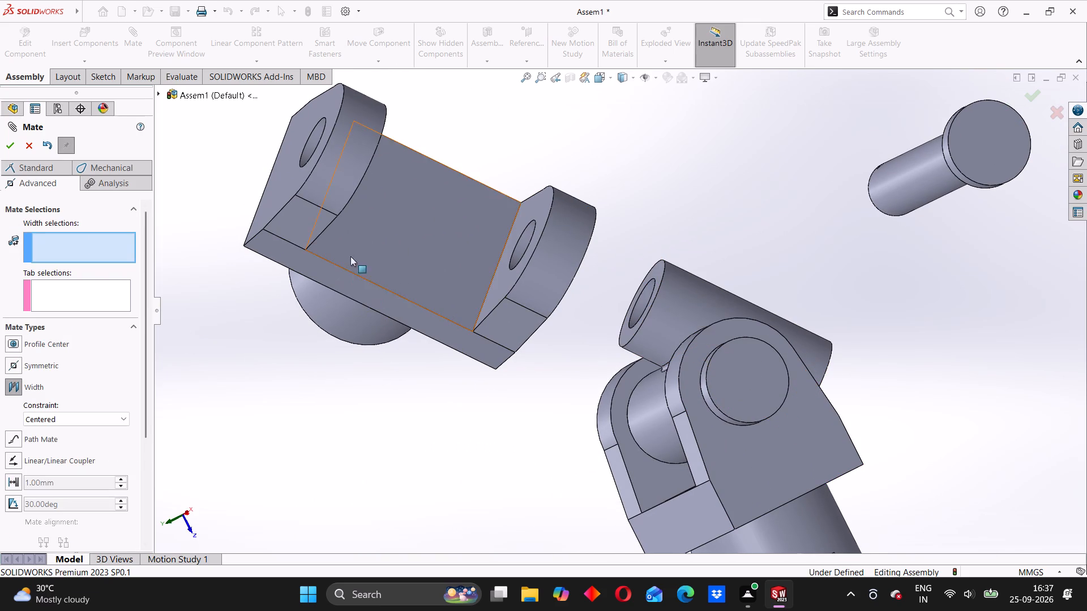
click(531, 214)
middle_drag(678, 201, 594, 228)
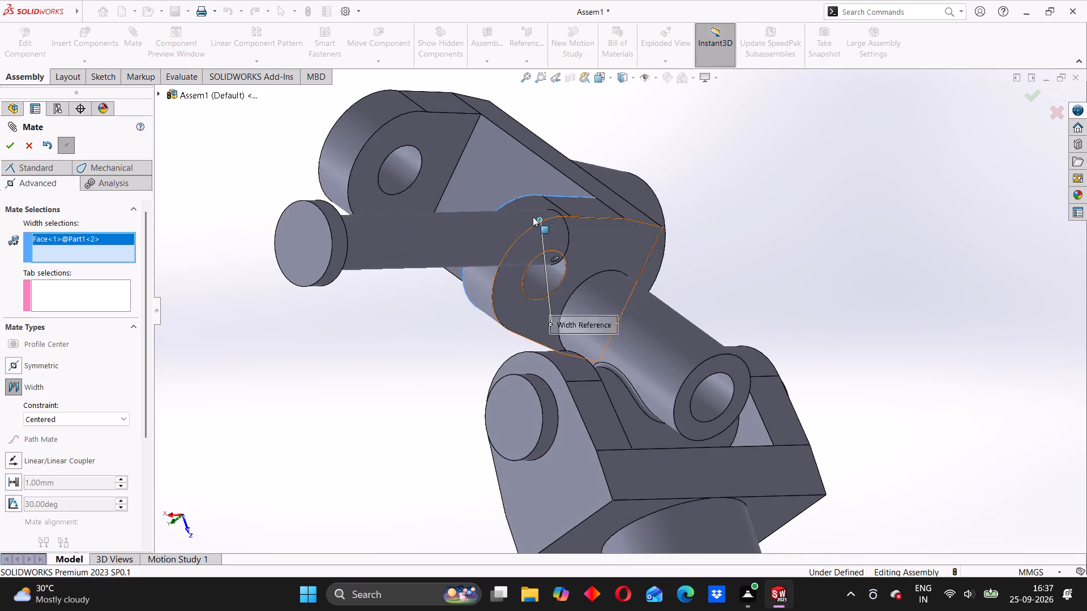
click(406, 135)
middle_drag(556, 182, 674, 252)
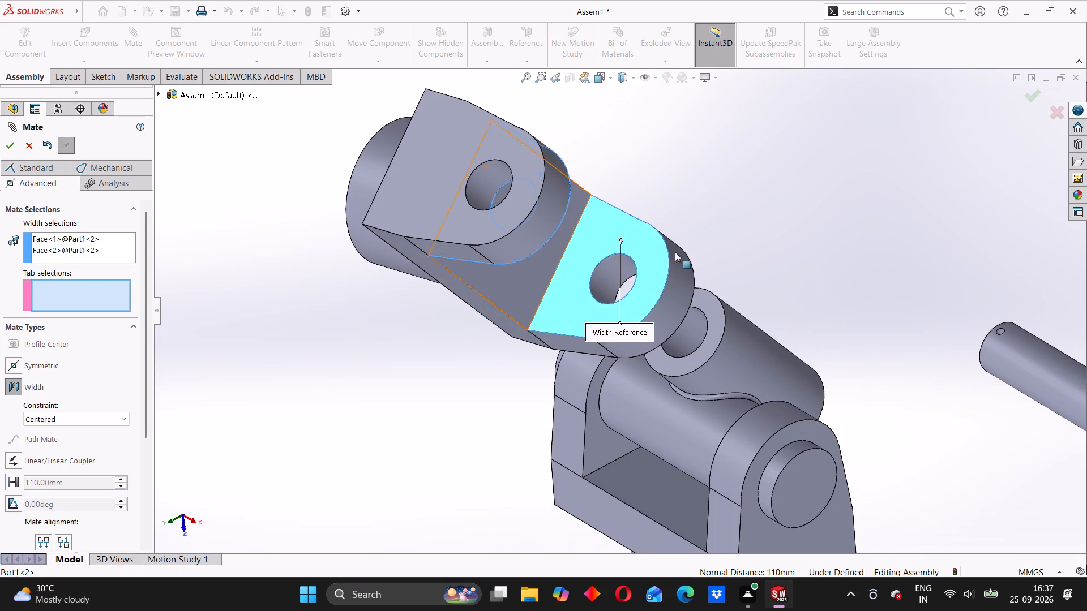
click(712, 321)
middle_drag(845, 356, 802, 367)
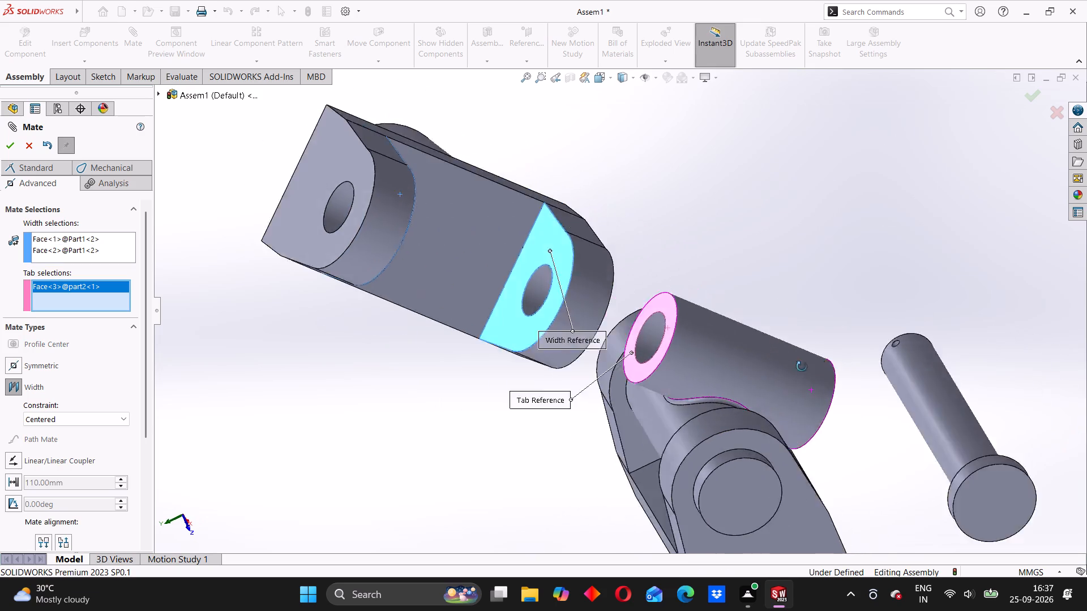
middle_drag(802, 367, 716, 367)
click(838, 386)
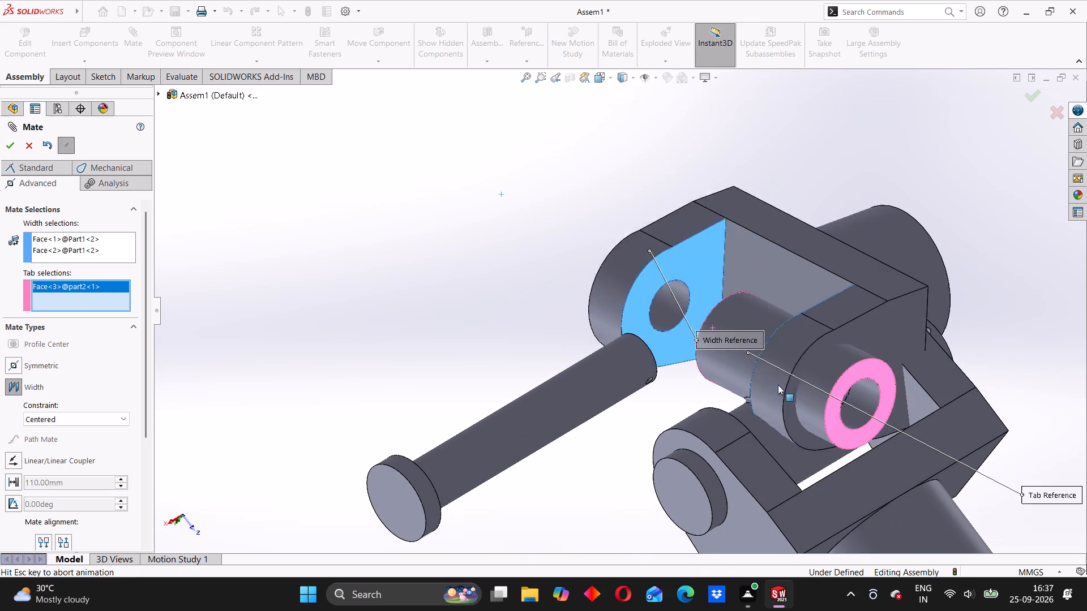
click(7, 144)
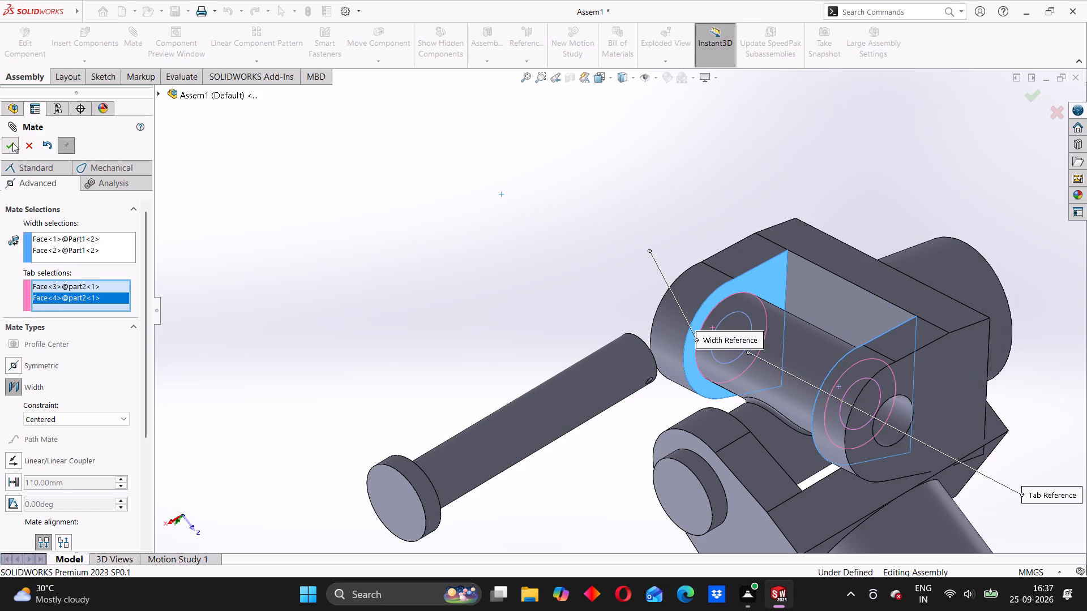
middle_drag(514, 280, 623, 316)
scroll(505, 306, up, 2)
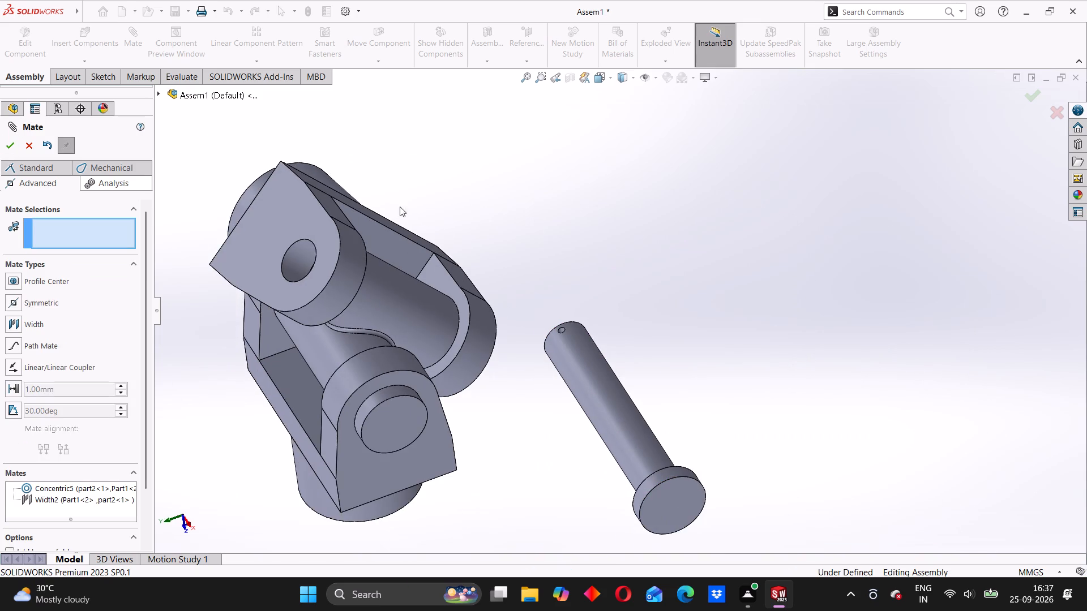
Swing the Part1 fork copy about part2's cross bore until its shank stands roughly upright above the joint.
drag(337, 190, 368, 174)
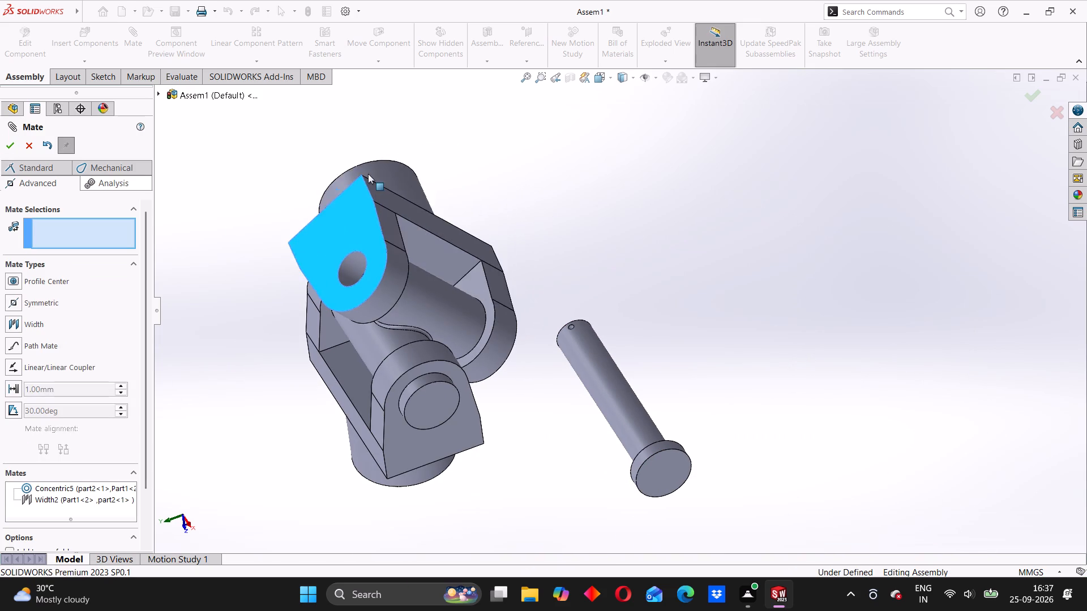
drag(368, 174, 425, 196)
drag(442, 220, 390, 213)
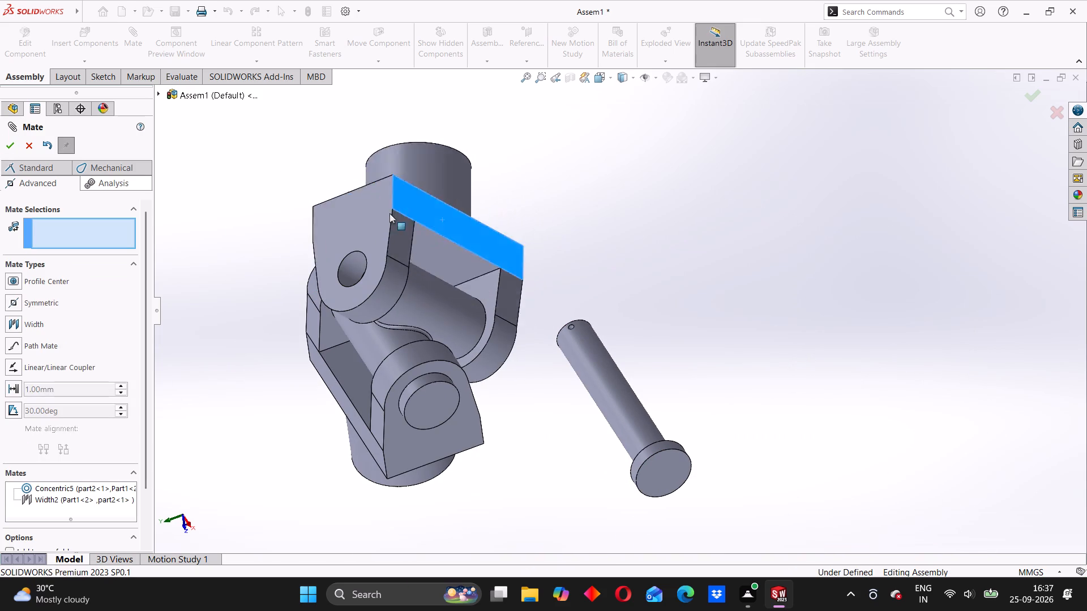
drag(390, 213, 427, 235)
drag(434, 294, 395, 291)
Mate the shaft of the loose part3 pin copy concentric with the lug hole of the Part1 fork copy, keeping the proposed alignment.
scroll(397, 290, up, 2)
middle_drag(433, 393, 523, 388)
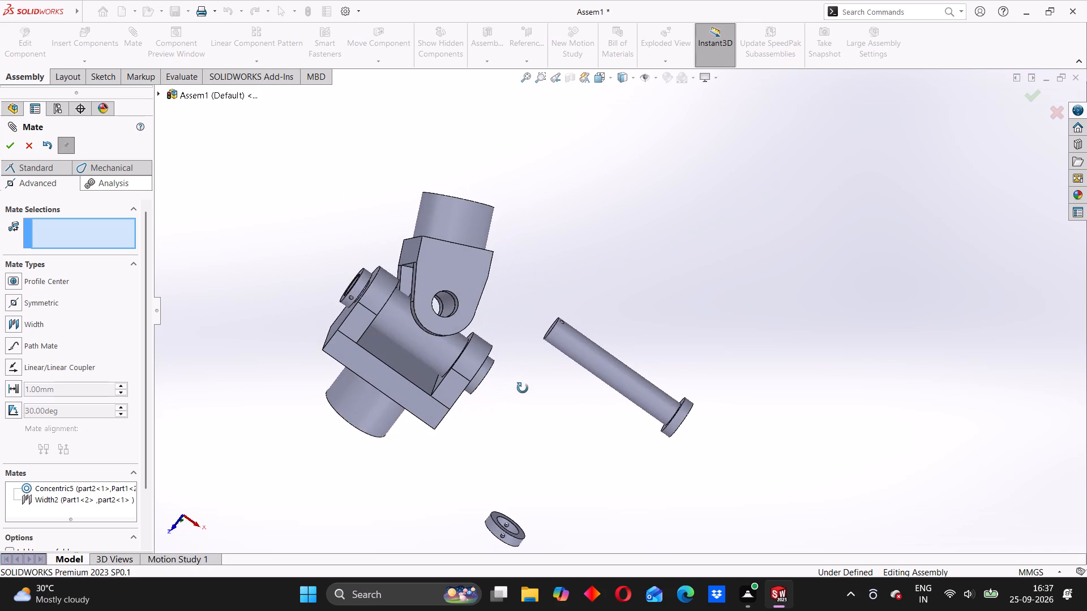
middle_drag(523, 388, 525, 389)
middle_drag(553, 401, 529, 409)
scroll(599, 358, down, 2)
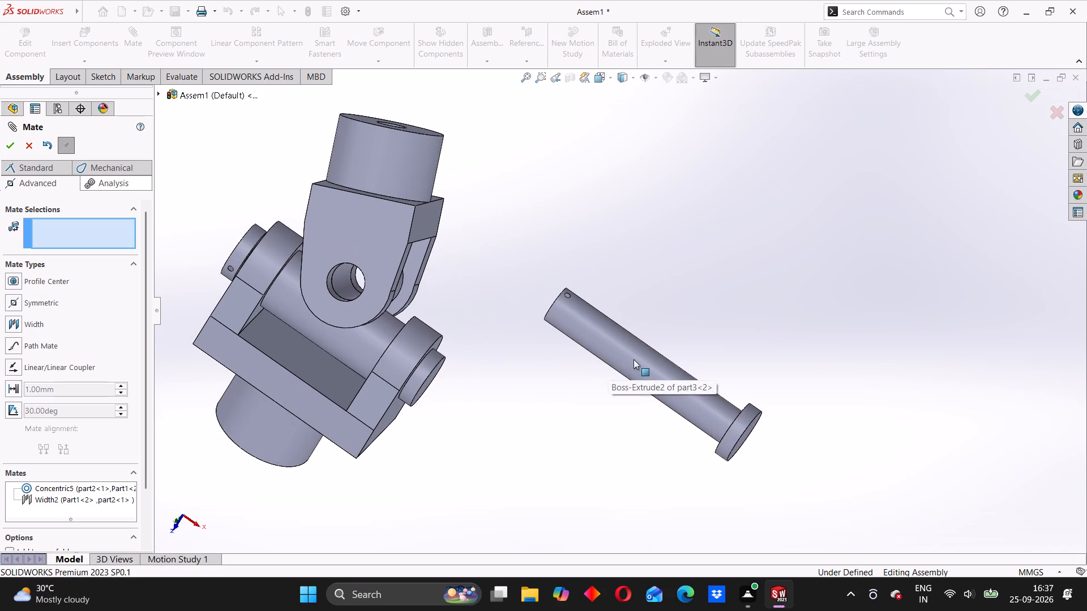
click(631, 359)
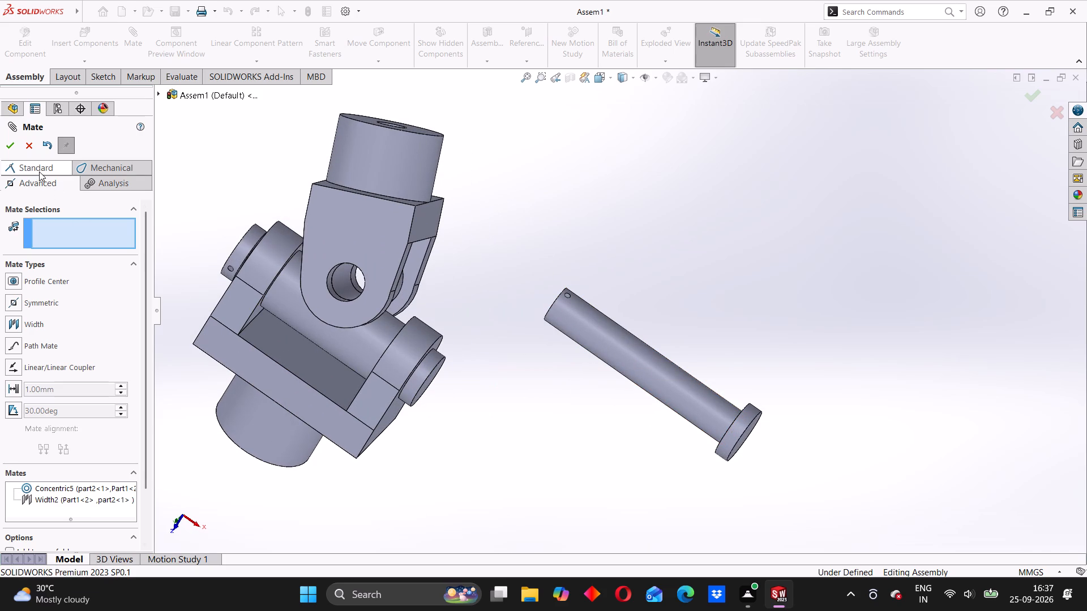
click(39, 171)
click(581, 338)
scroll(489, 403, up, 2)
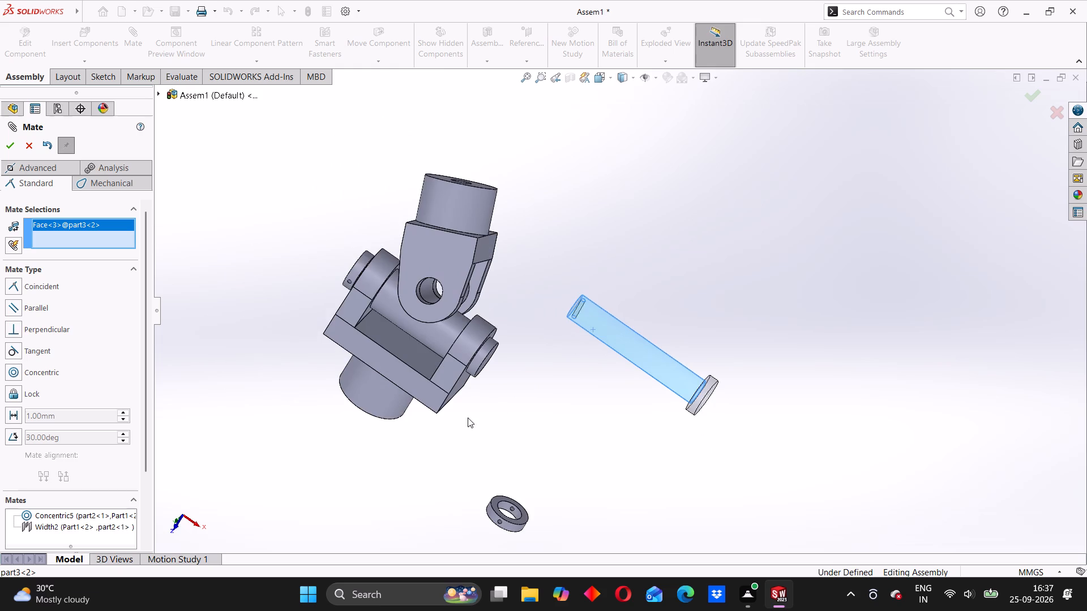
middle_drag(466, 419, 489, 420)
scroll(455, 296, down, 4)
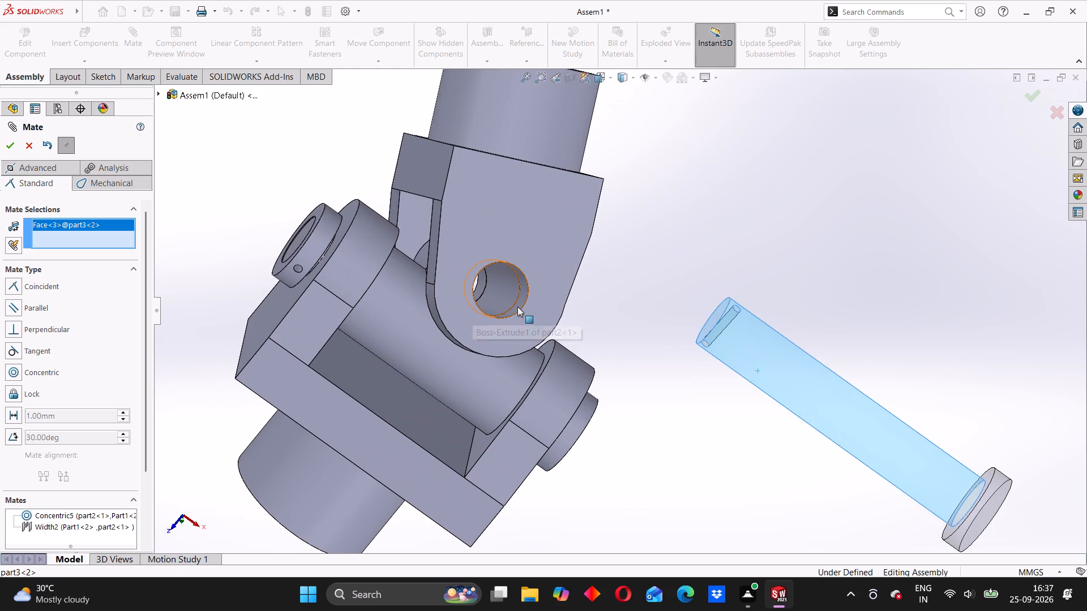
middle_drag(476, 322, 490, 335)
click(516, 292)
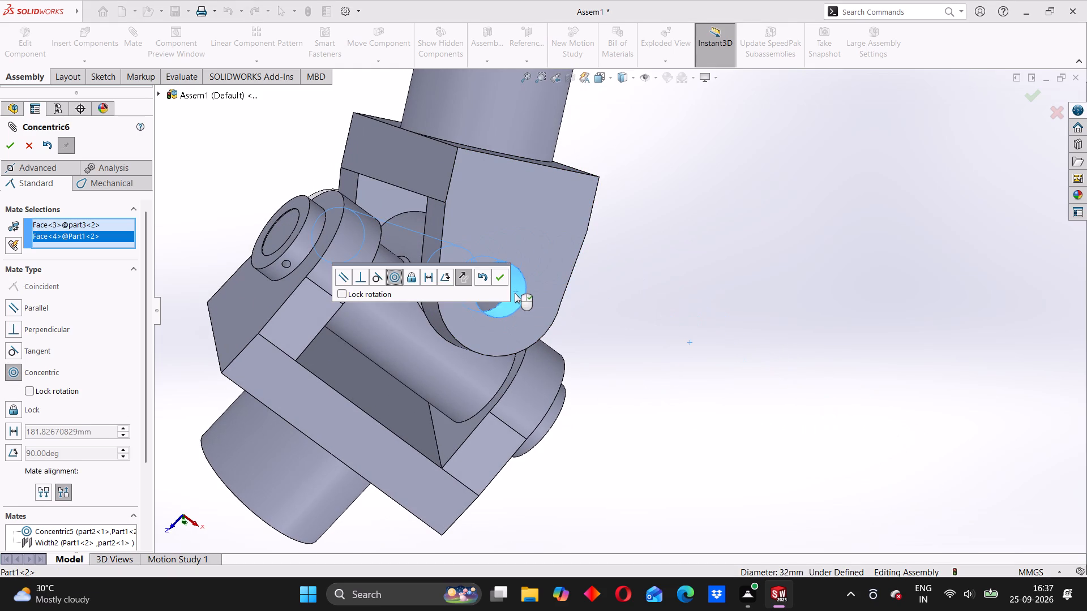
scroll(374, 359, up, 3)
middle_drag(671, 367, 478, 403)
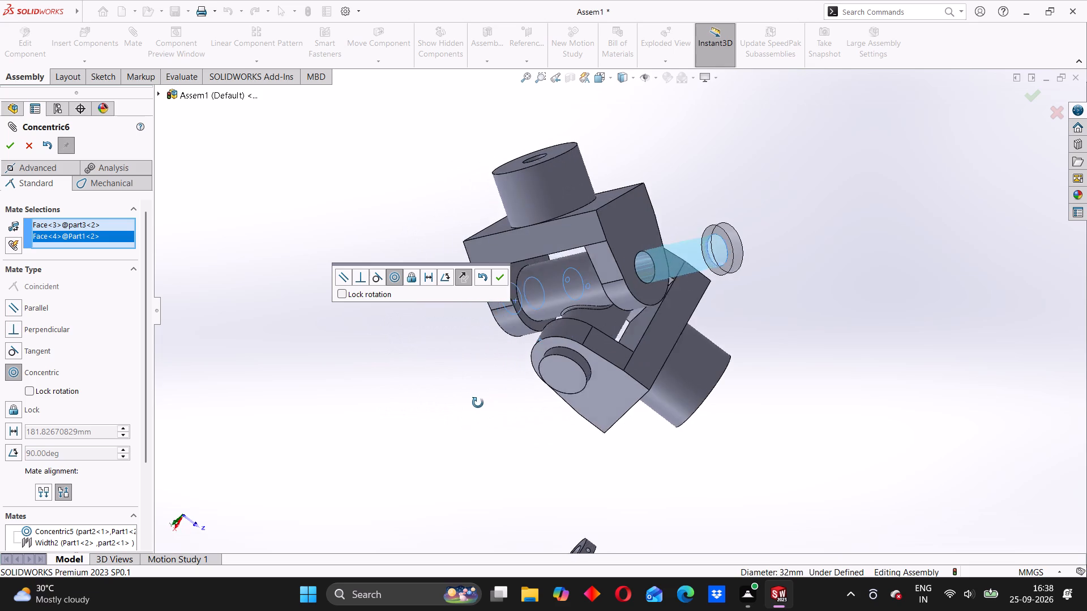
middle_drag(478, 403, 471, 405)
click(799, 287)
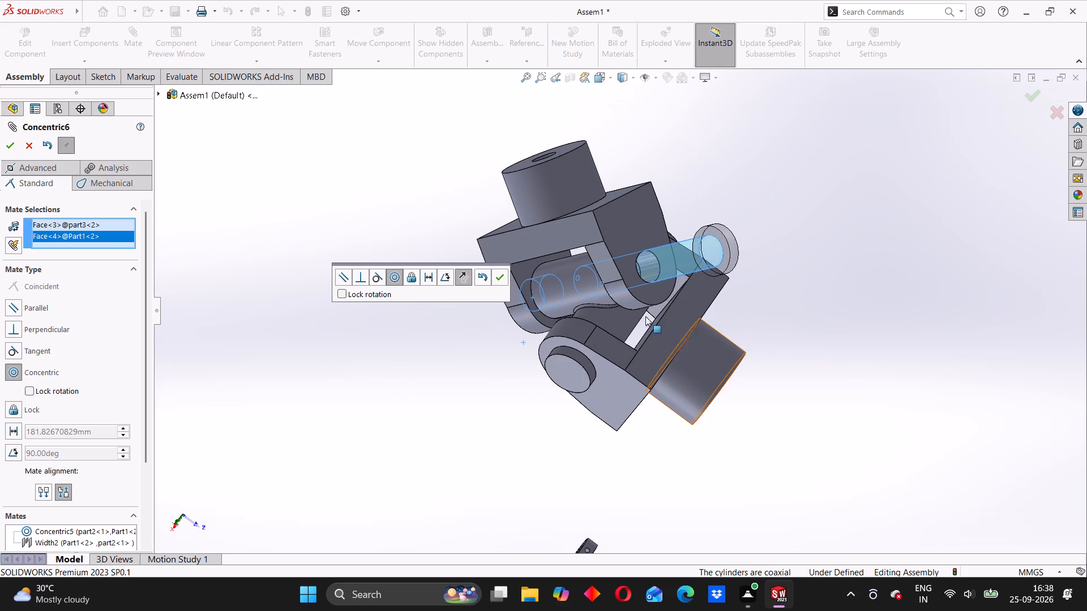
click(504, 276)
Add a coincident mate between the underside of the pin copy's head and the adjacent outer lug face of the fork copy.
middle_drag(769, 312, 839, 333)
scroll(655, 278, down, 5)
middle_drag(678, 309, 711, 298)
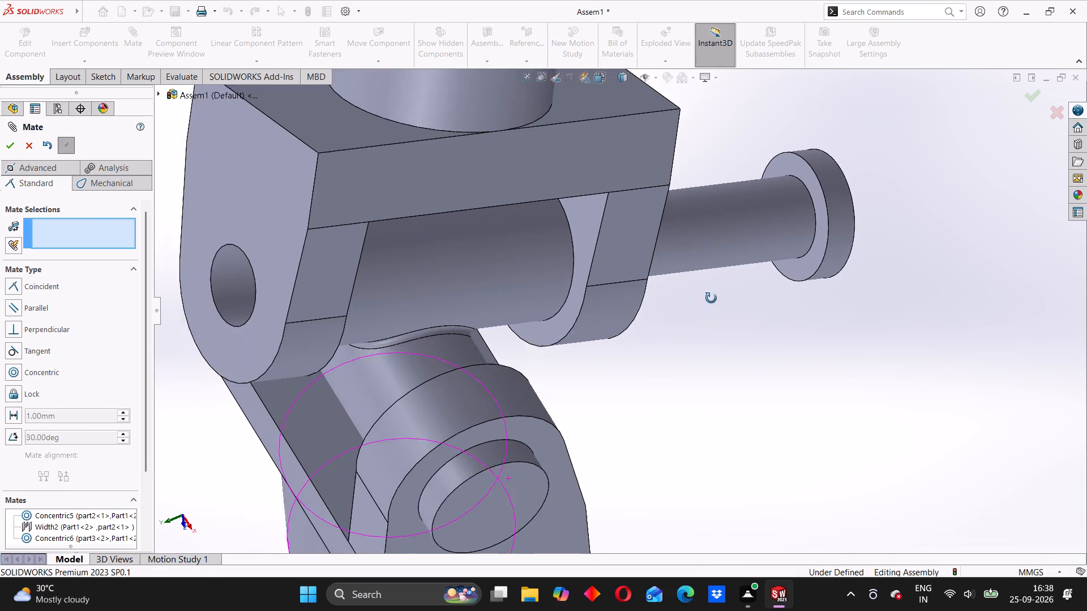
middle_drag(711, 298, 712, 298)
click(823, 233)
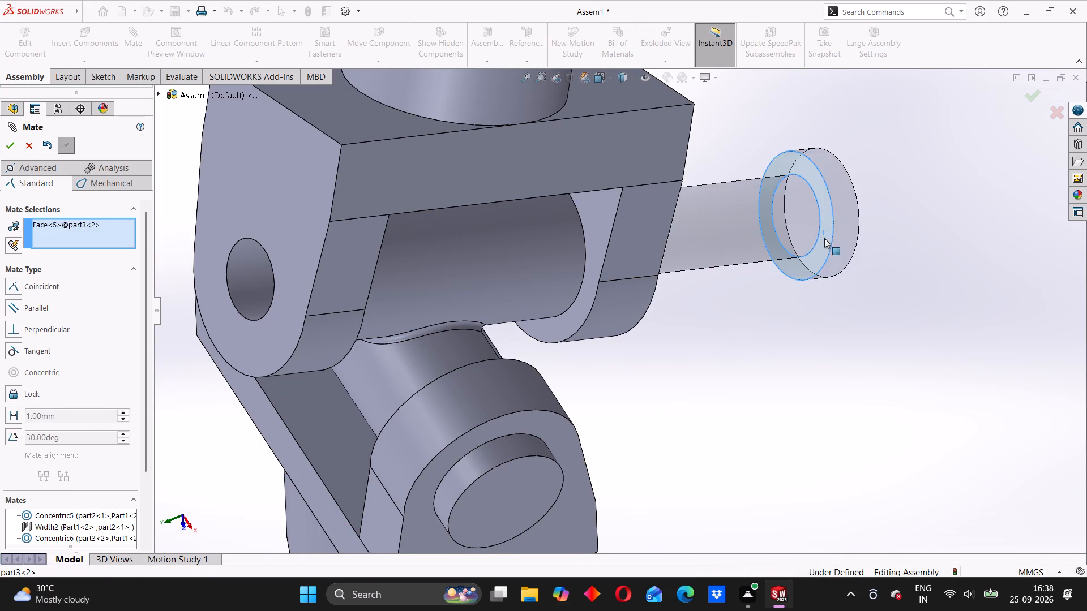
middle_drag(798, 359, 707, 382)
click(772, 268)
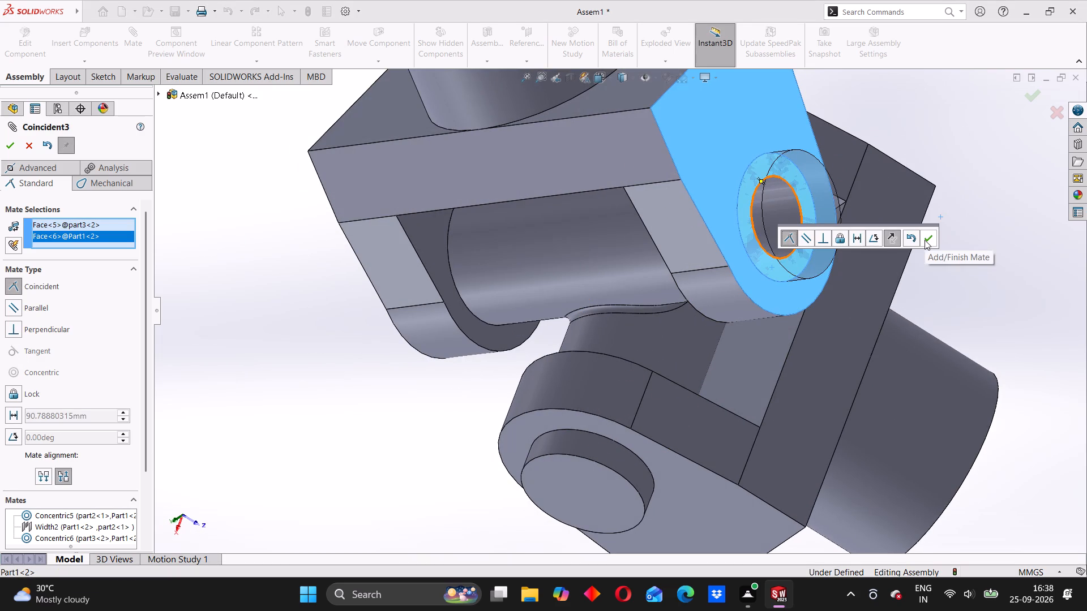
click(926, 239)
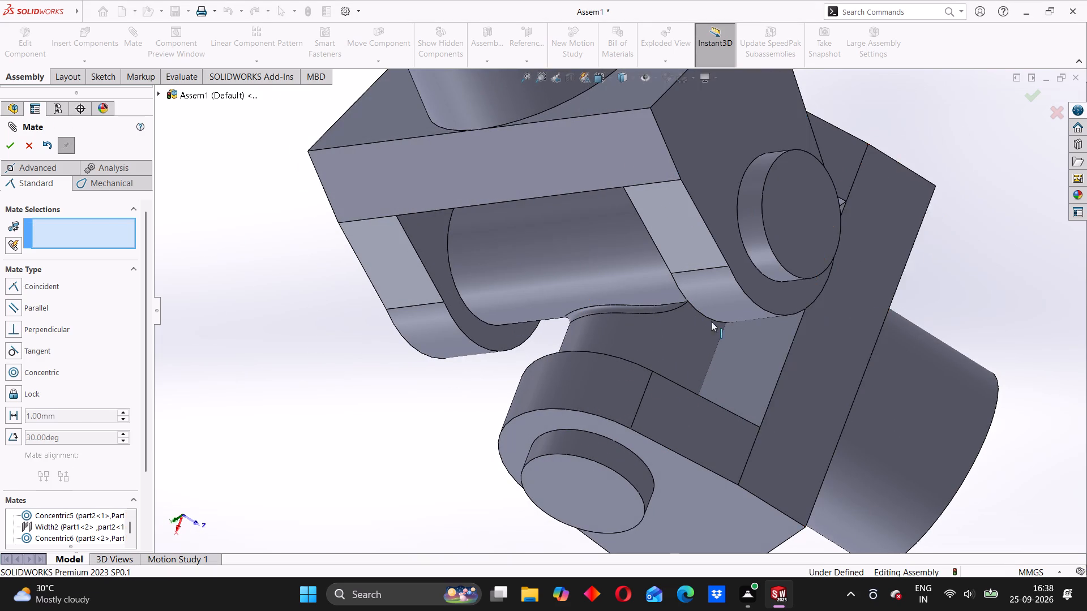
Bring the loose part4 ring copy near the pin copy's free end and mate its bore concentric with the pin shaft.
scroll(713, 319, up, 3)
middle_drag(549, 348, 639, 329)
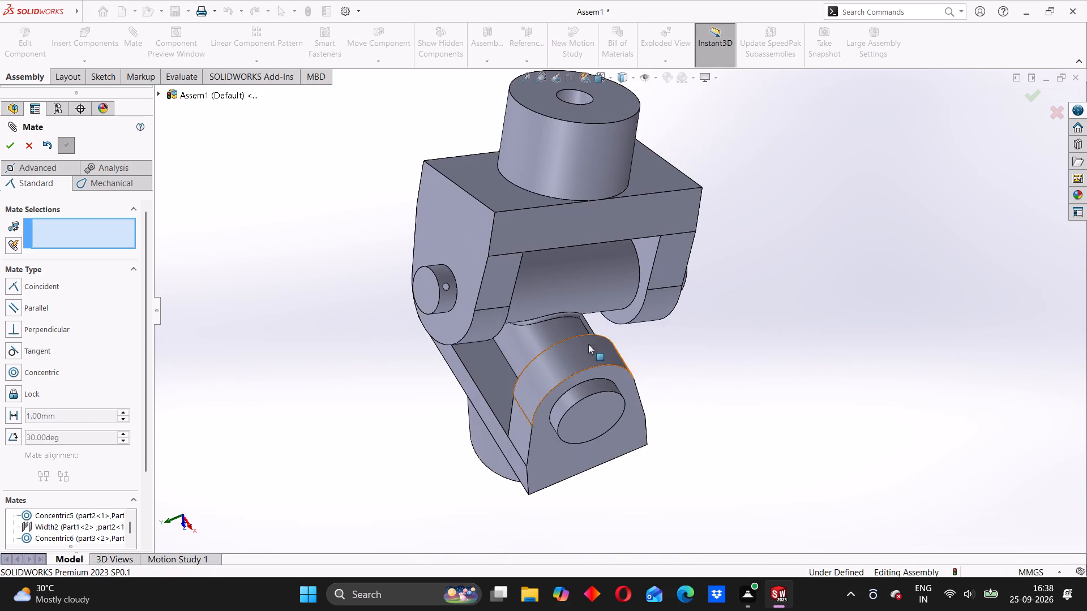
scroll(584, 347, up, 6)
drag(608, 431, 579, 395)
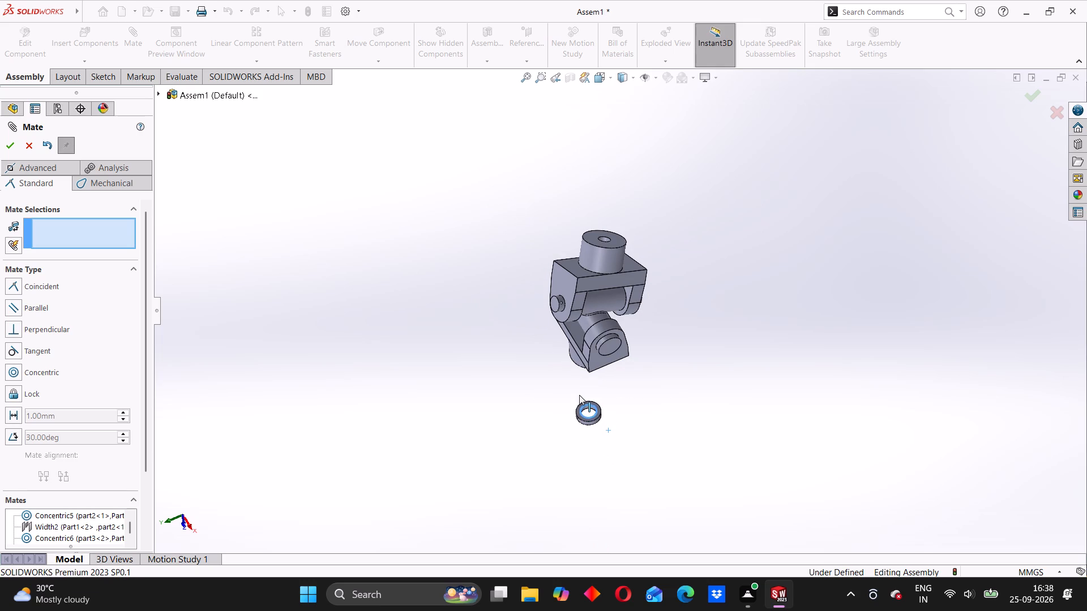
drag(579, 395, 529, 334)
scroll(546, 294, down, 7)
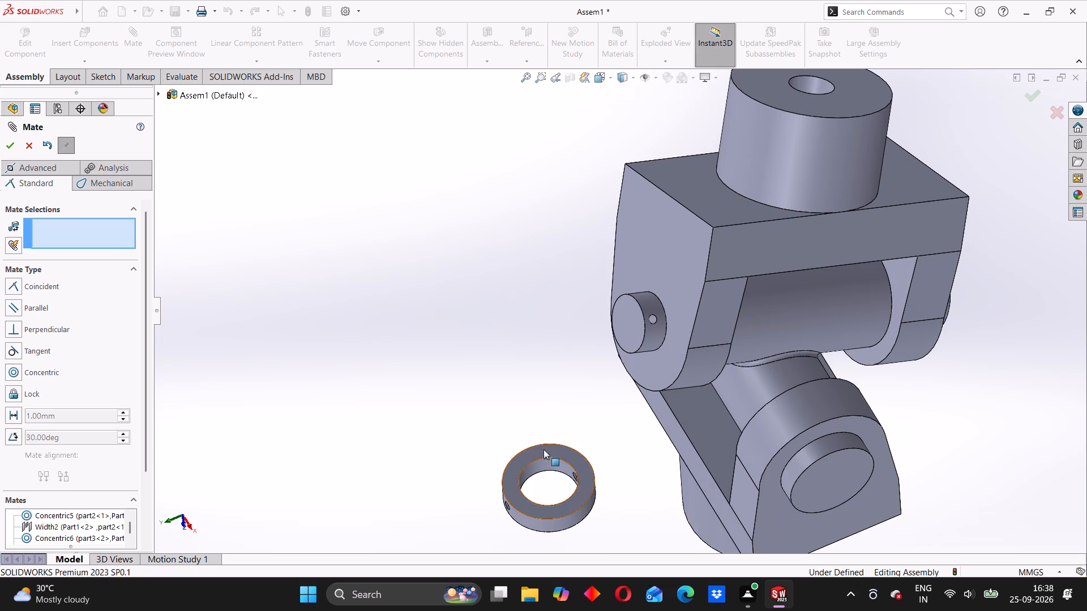
drag(544, 457, 546, 360)
scroll(534, 372, down, 3)
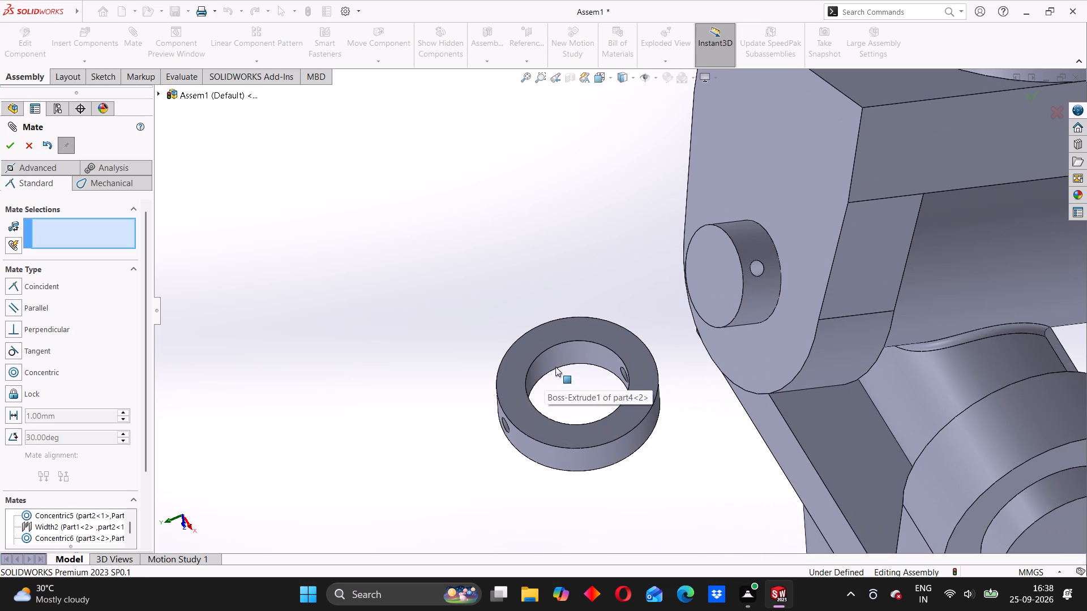
click(553, 360)
click(755, 300)
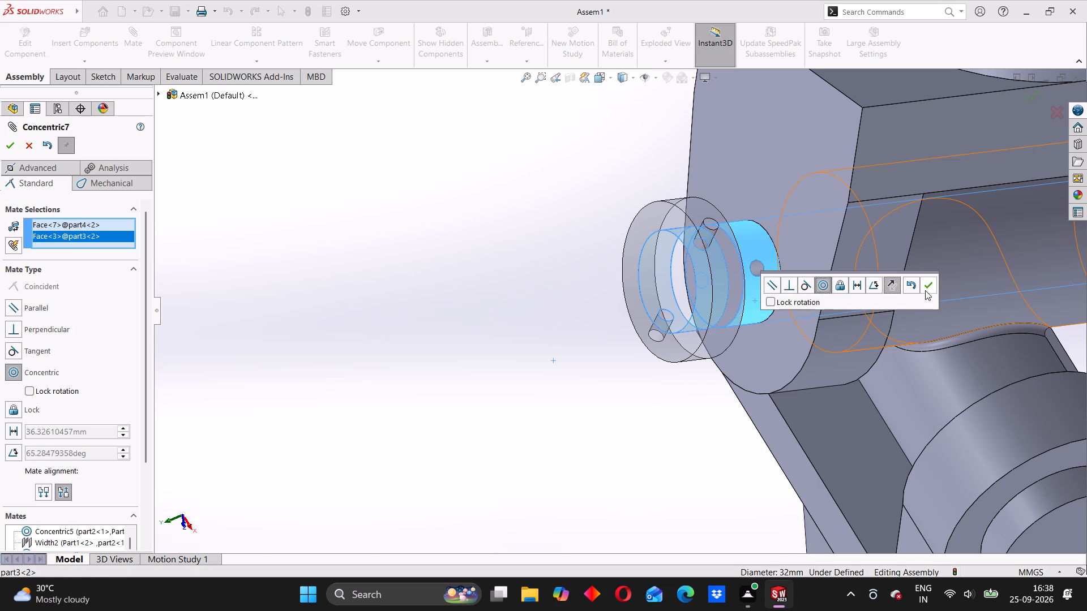
click(924, 289)
Slide the ring copy along the pin and mate its small radial hole concentric with the pin's cross hole.
drag(716, 236, 731, 265)
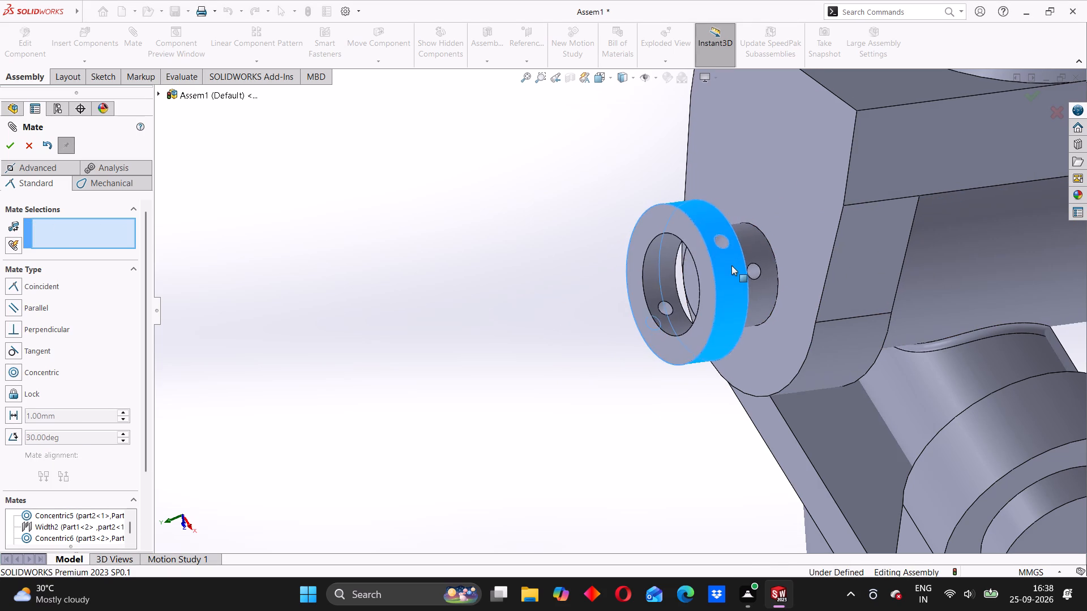
drag(731, 265, 752, 264)
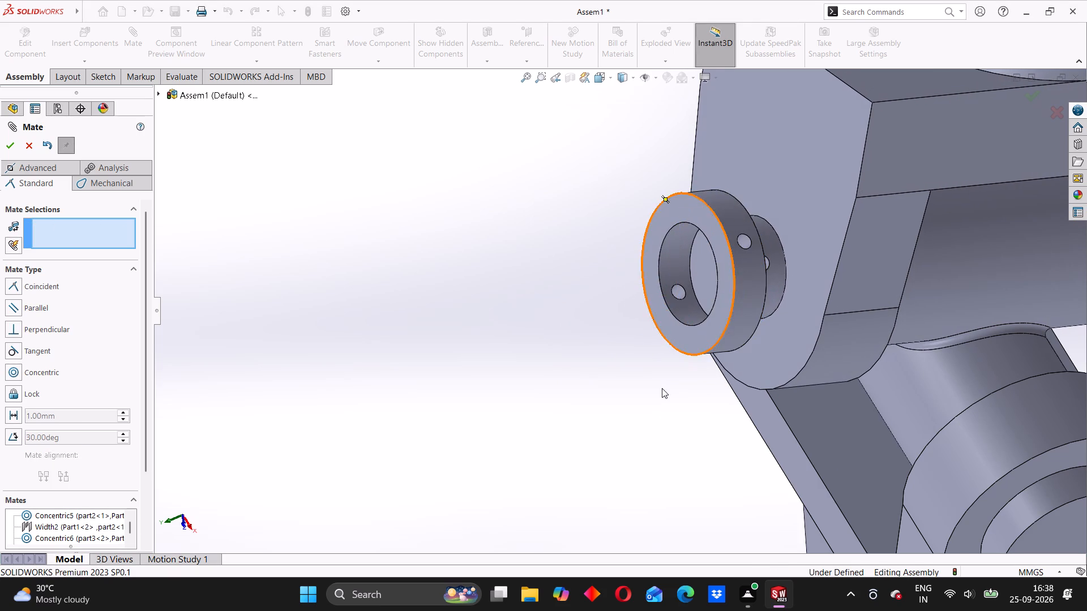
middle_drag(658, 394, 615, 412)
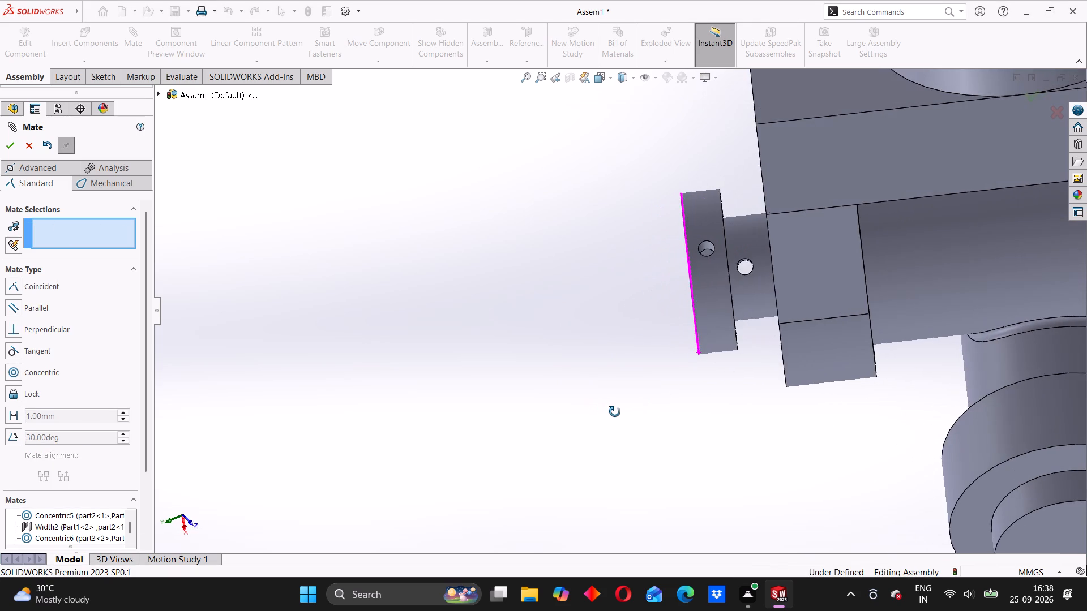
middle_drag(615, 412, 622, 428)
scroll(708, 288, down, 4)
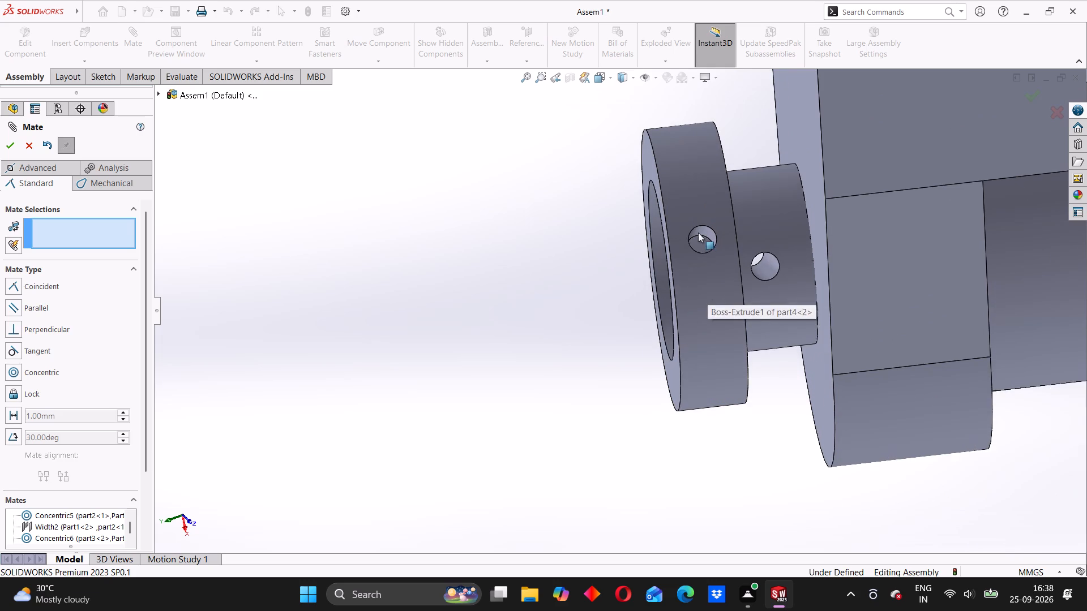
click(696, 223)
click(772, 261)
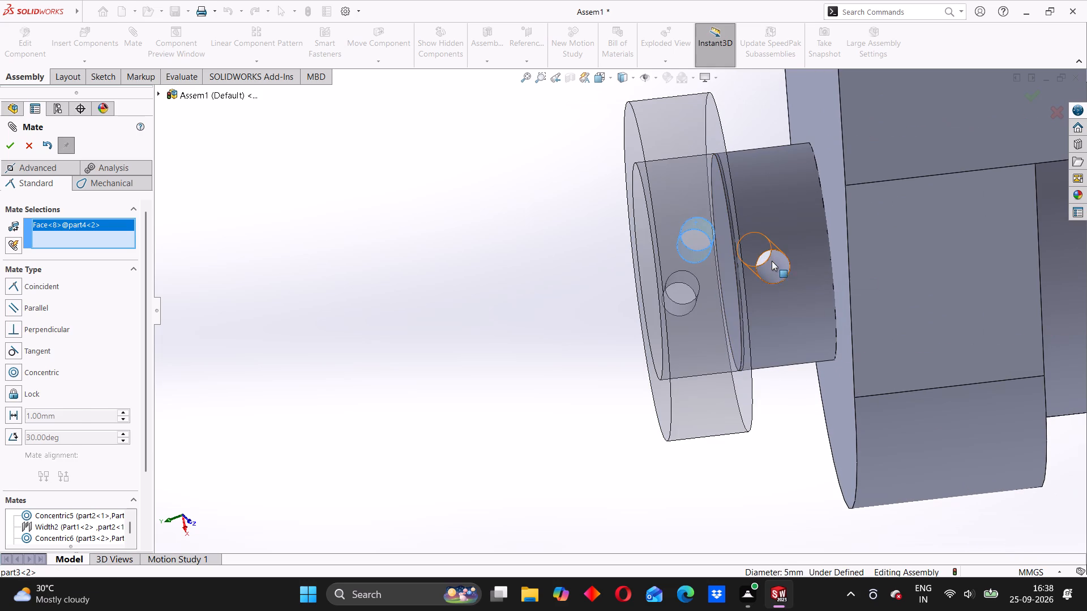
click(949, 236)
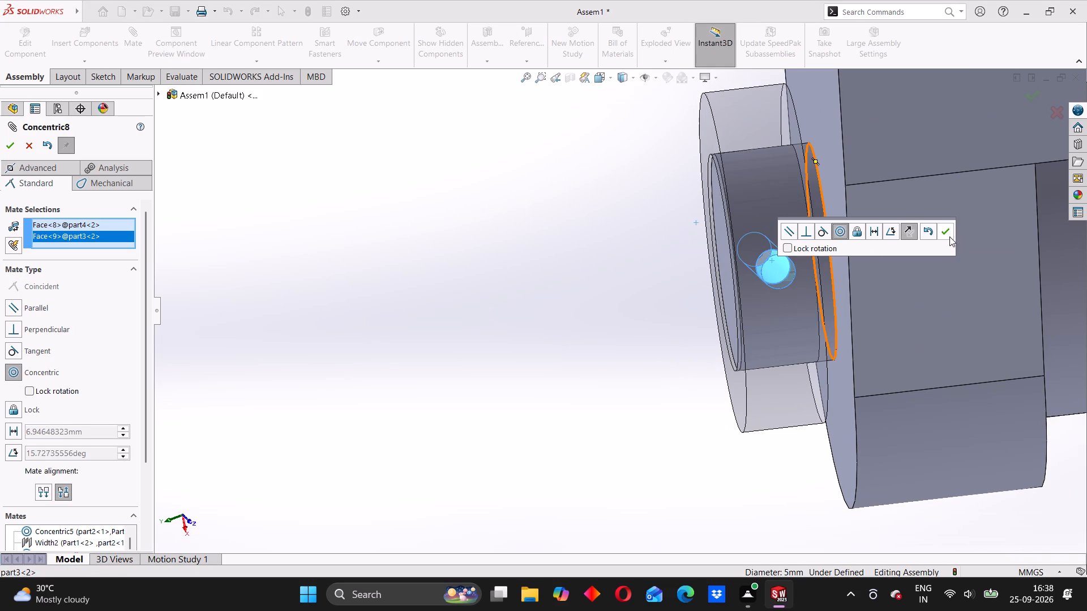
click(658, 396)
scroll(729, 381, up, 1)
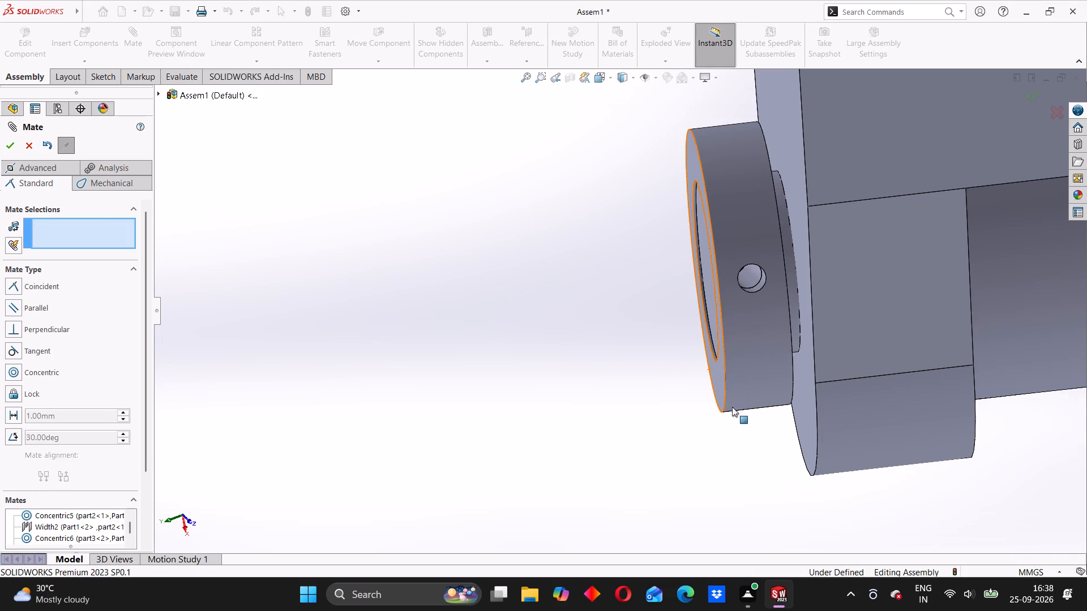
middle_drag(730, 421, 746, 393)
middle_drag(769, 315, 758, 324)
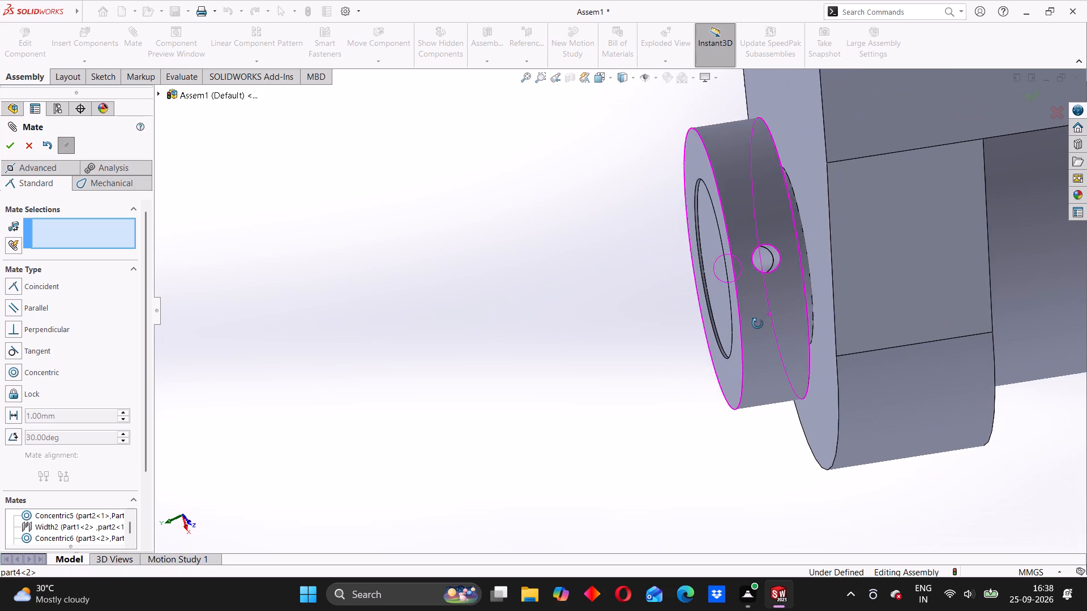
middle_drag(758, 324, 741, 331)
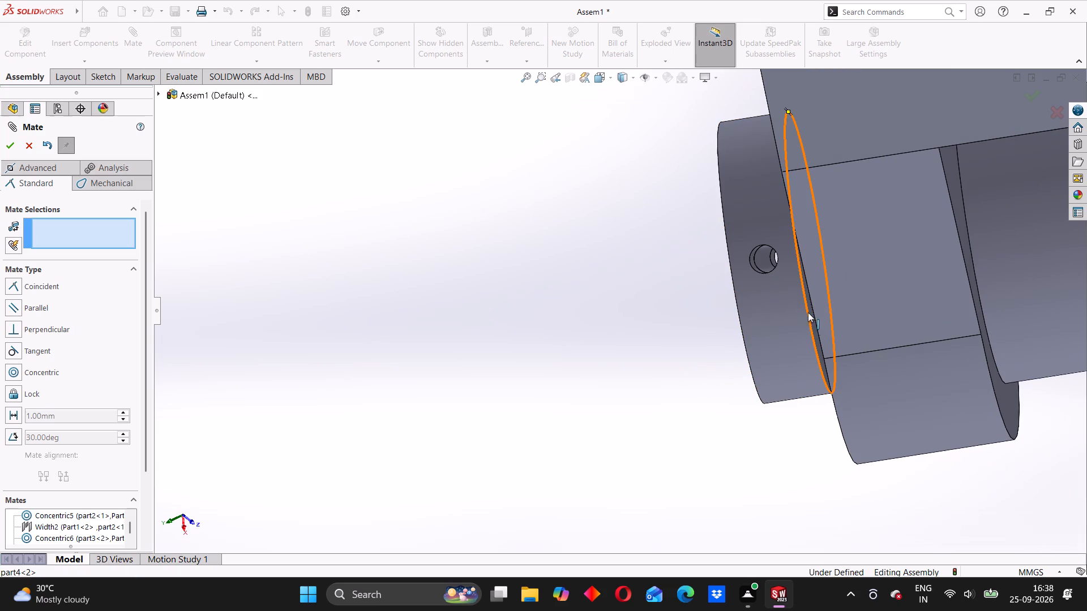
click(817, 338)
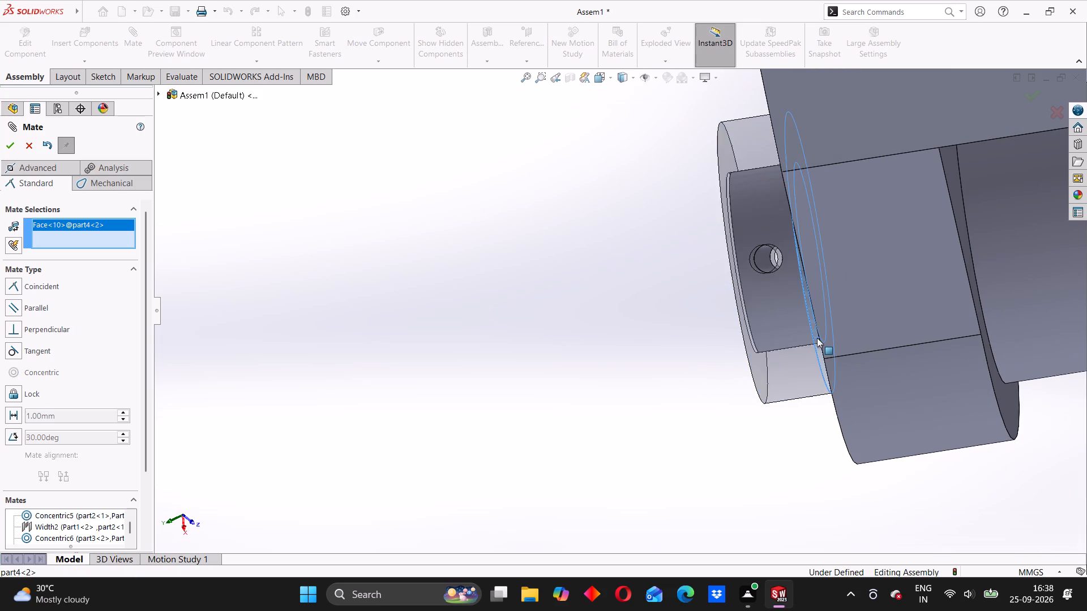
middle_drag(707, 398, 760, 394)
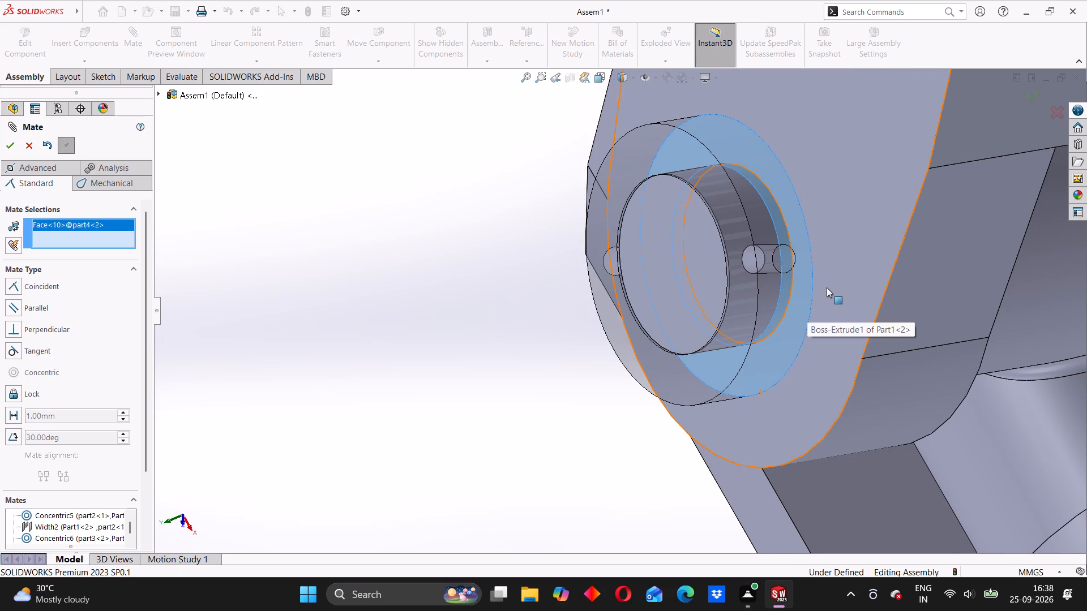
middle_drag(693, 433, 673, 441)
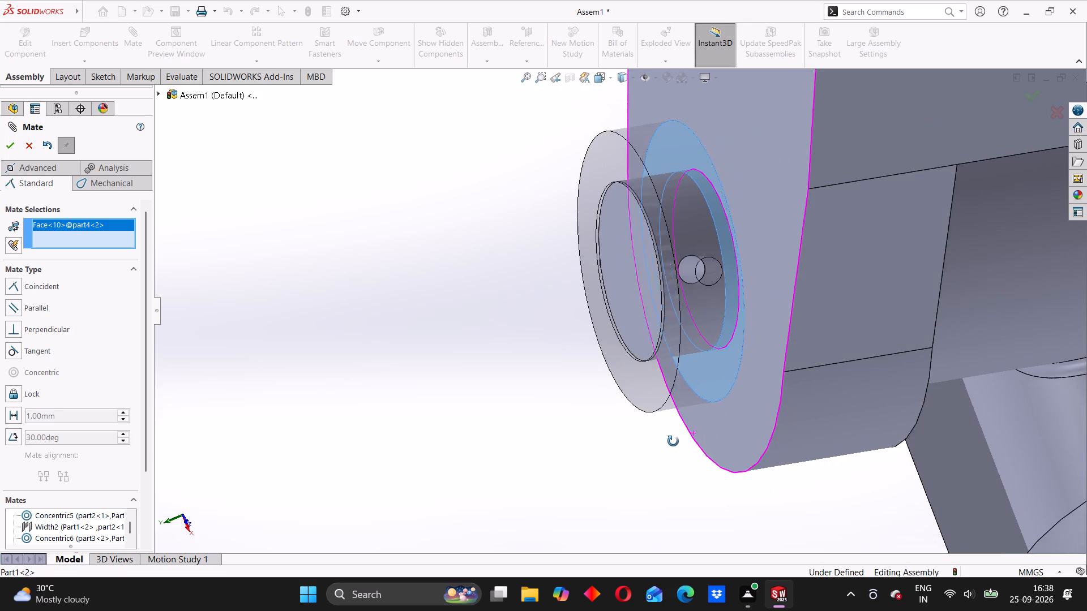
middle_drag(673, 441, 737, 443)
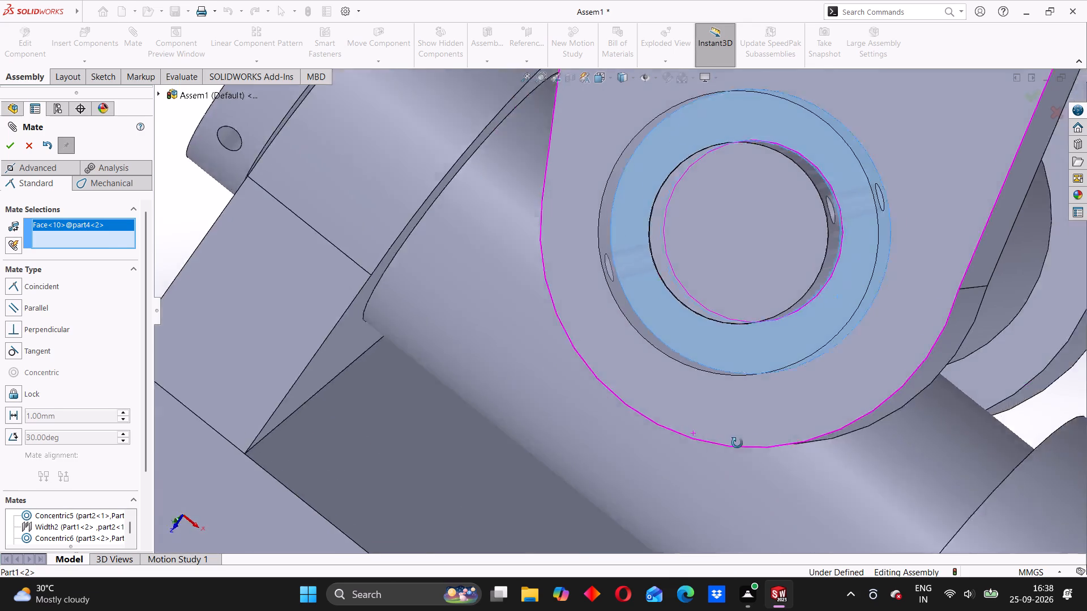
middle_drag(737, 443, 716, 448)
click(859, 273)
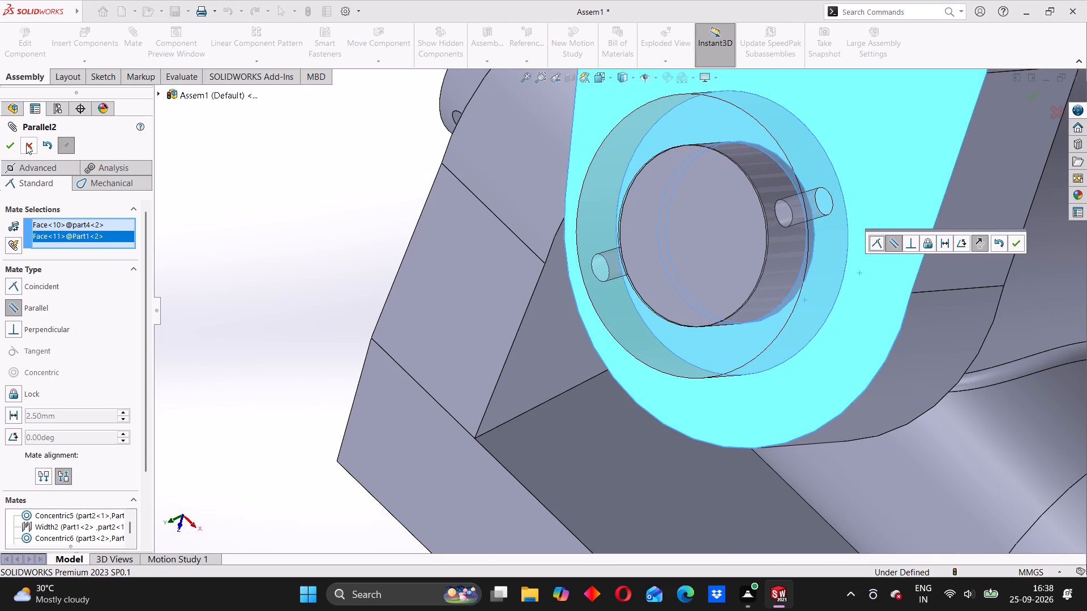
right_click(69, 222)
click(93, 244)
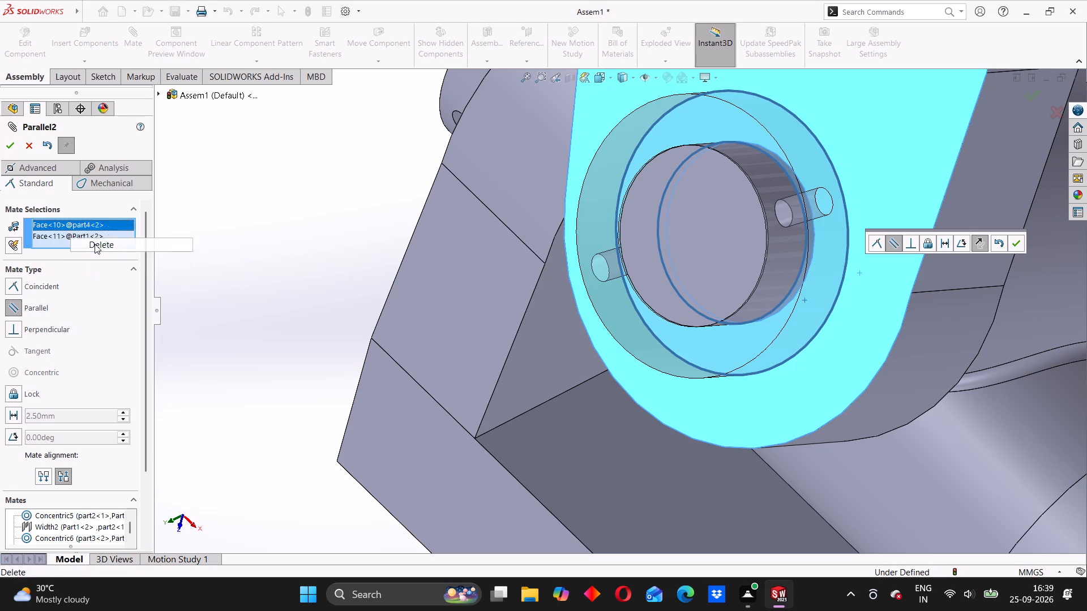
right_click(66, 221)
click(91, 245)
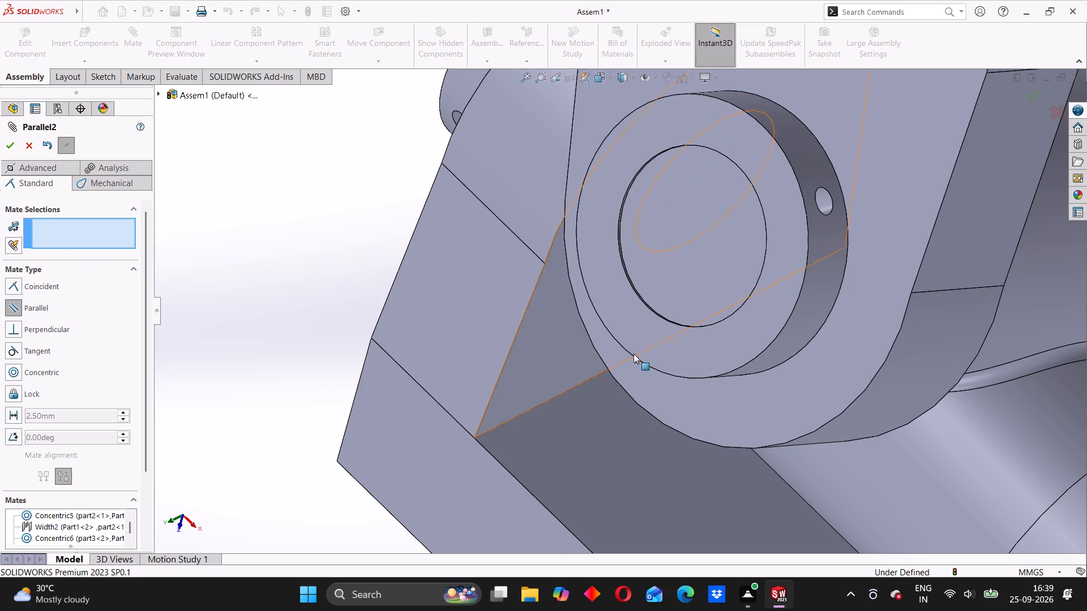
Swing the Part1 fork copy and its joined parts through several positions to check how the joint moves.
scroll(634, 354, up, 3)
middle_drag(610, 369, 645, 353)
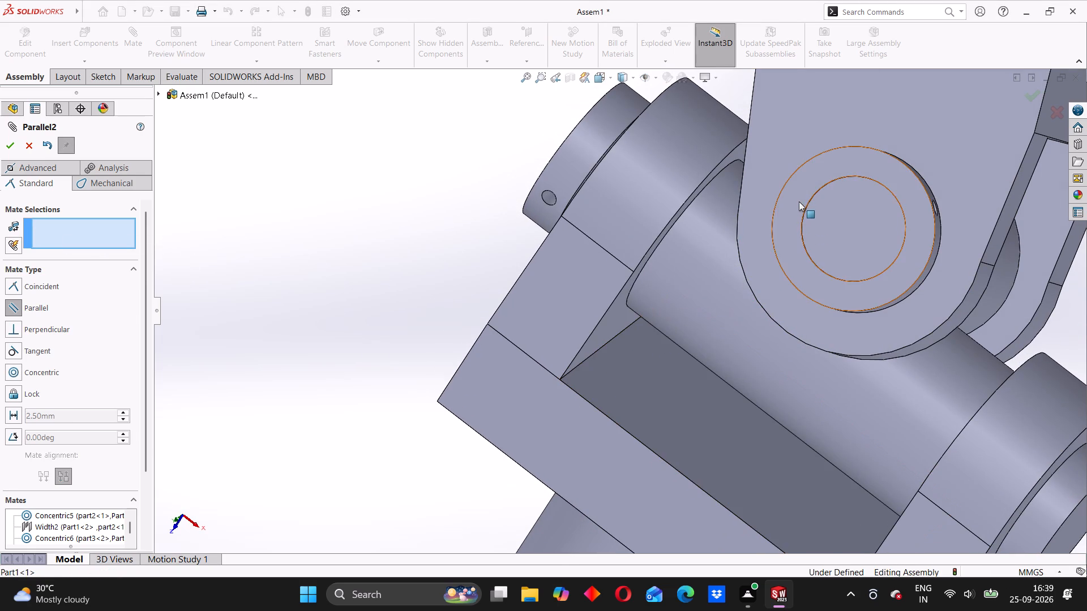
drag(818, 179, 788, 315)
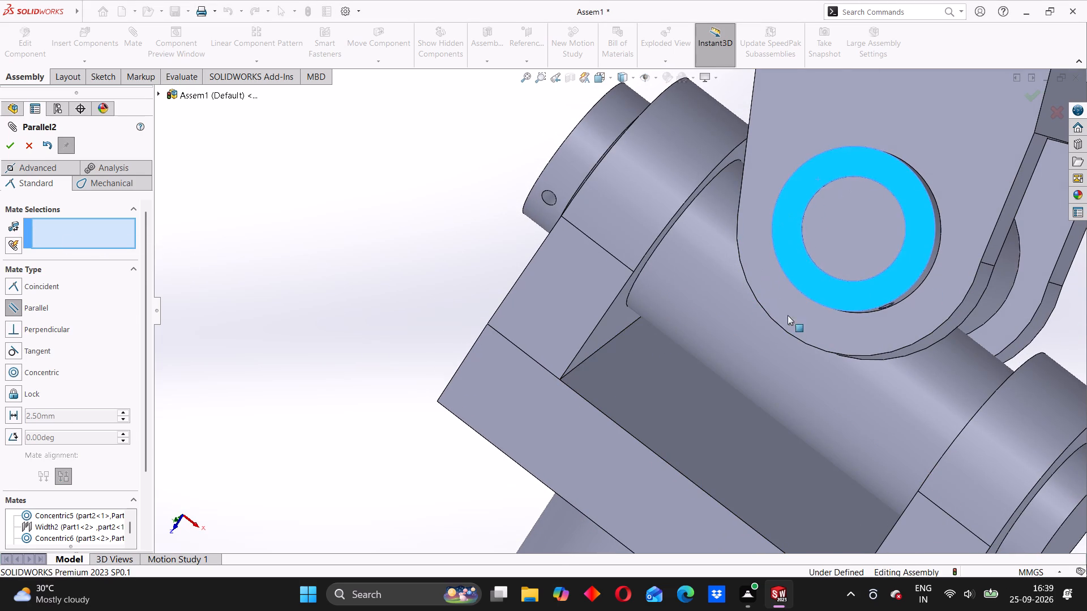
drag(788, 315, 729, 288)
drag(729, 288, 816, 354)
scroll(782, 334, up, 6)
scroll(829, 319, up, 1)
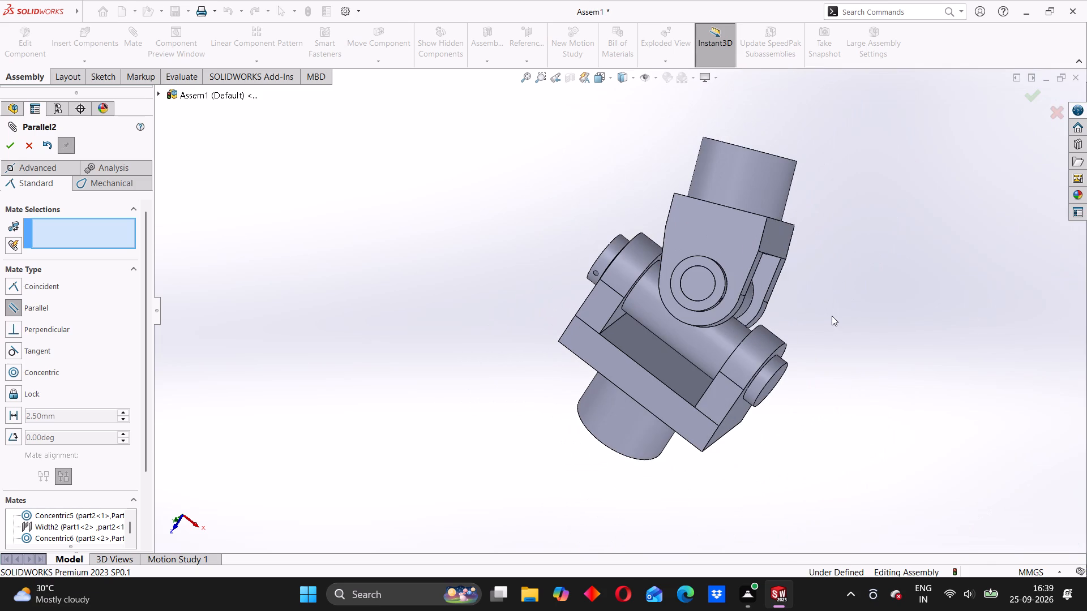
middle_drag(831, 318, 765, 345)
drag(682, 214, 690, 246)
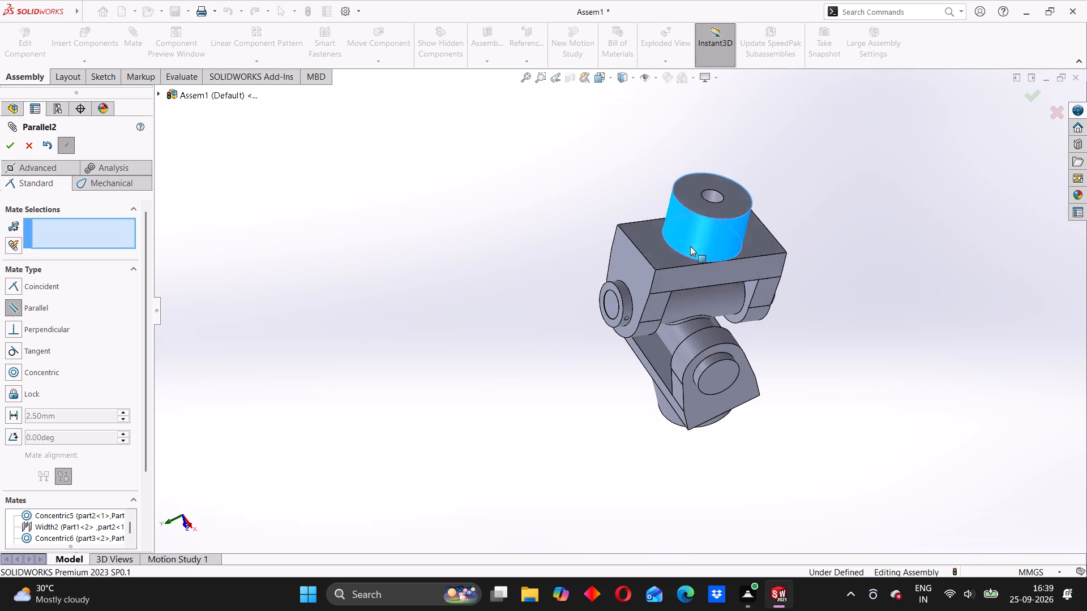
drag(690, 246, 704, 251)
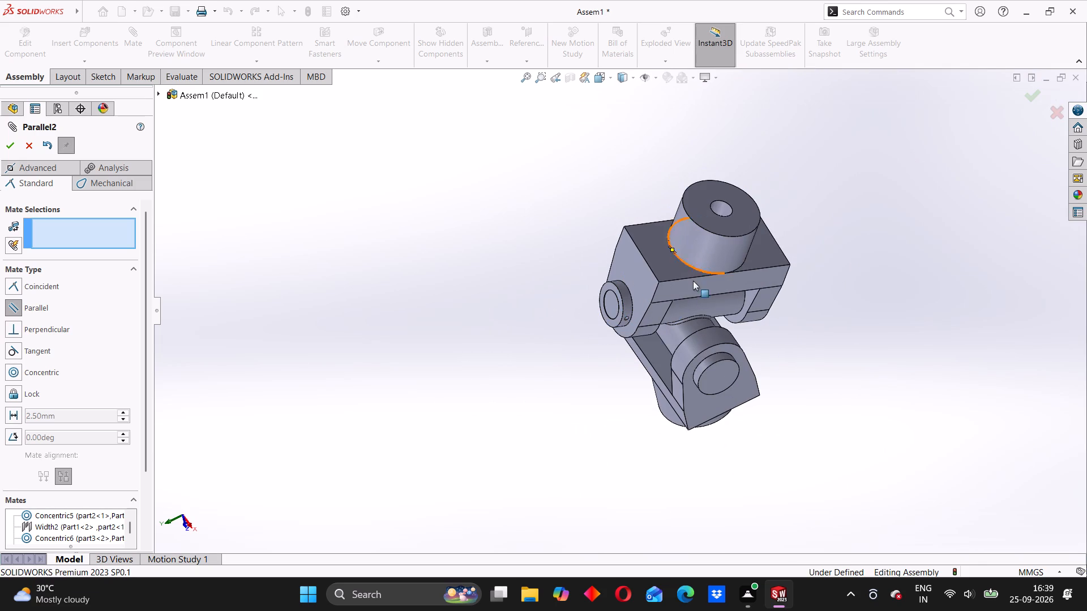
drag(694, 296, 669, 299)
drag(702, 315, 676, 319)
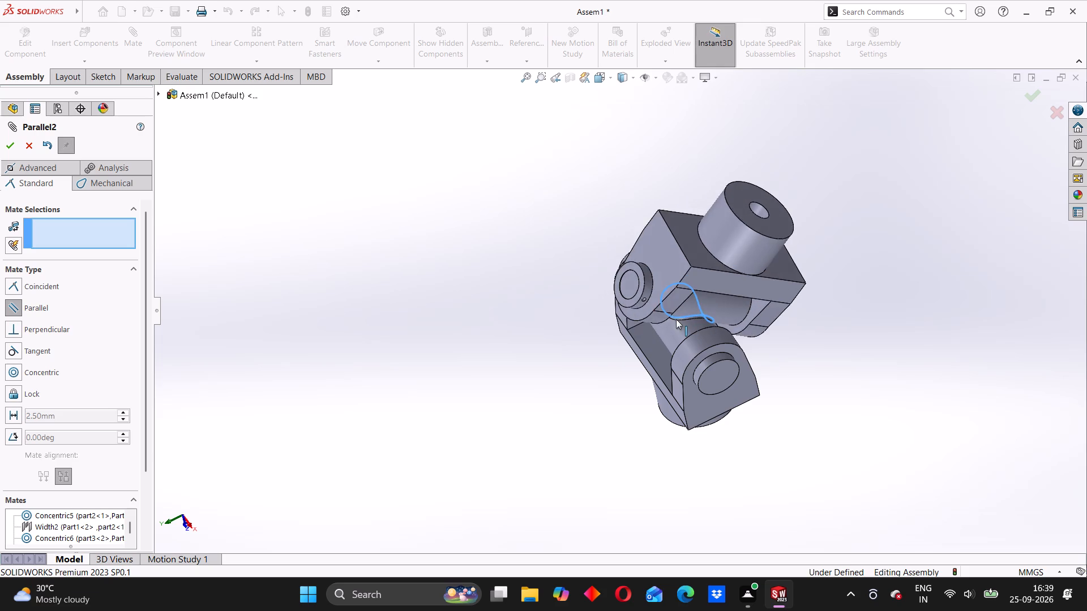
drag(676, 319, 703, 316)
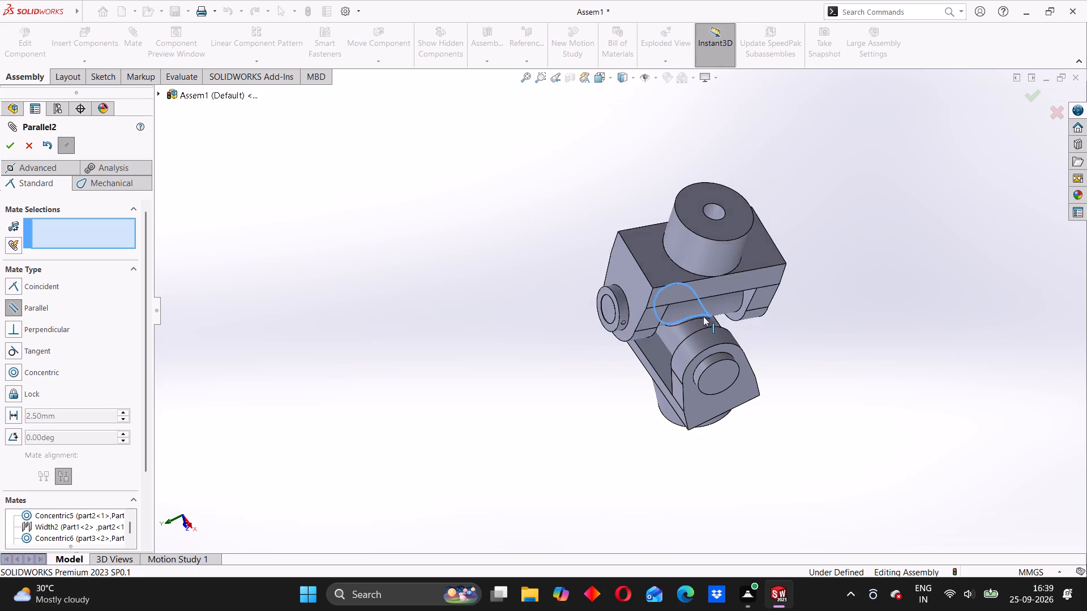
drag(703, 316, 499, 360)
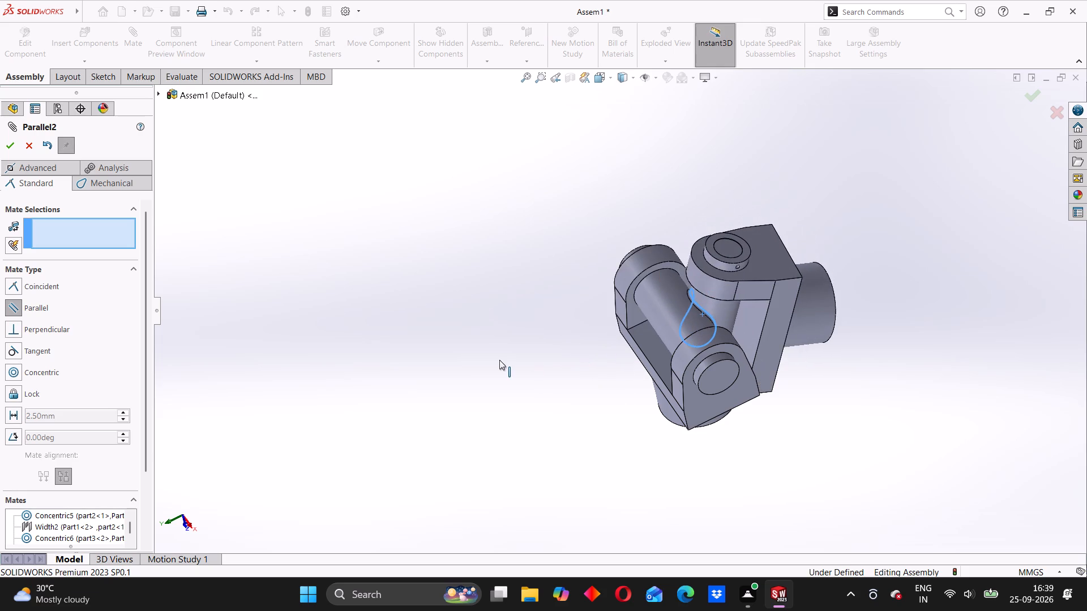
drag(499, 360, 671, 386)
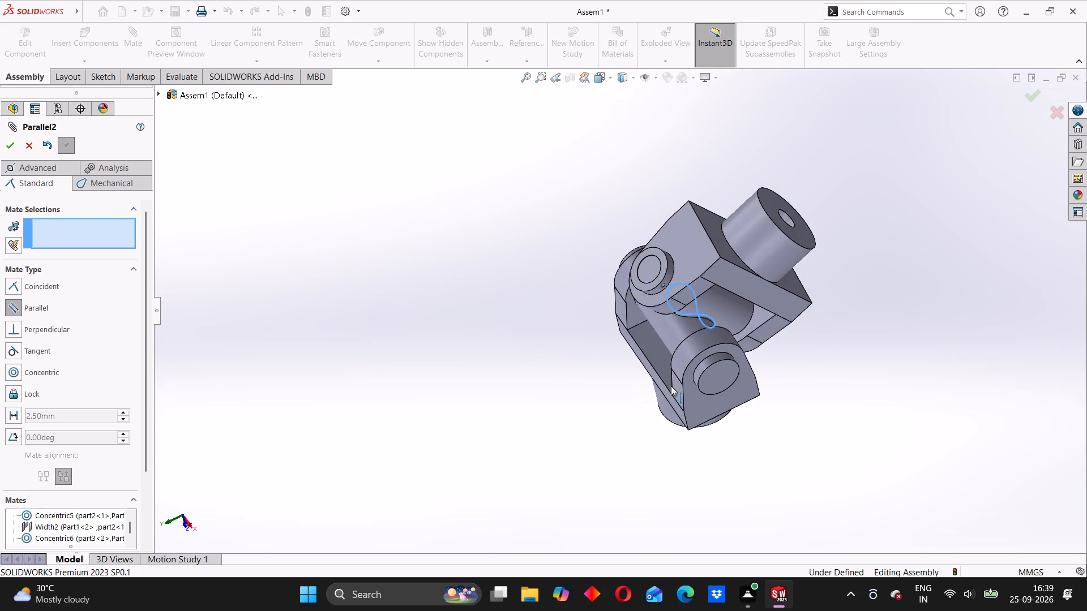
drag(671, 386, 730, 361)
scroll(661, 318, down, 2)
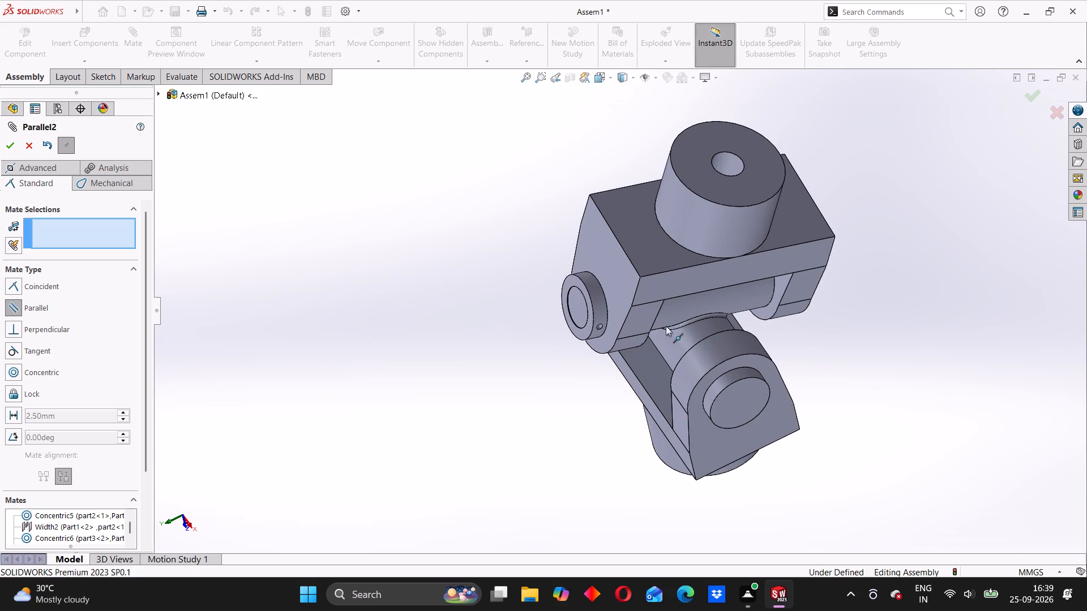
Try to move the original fixed Part1 fork, and close the Mate command.
scroll(667, 328, up, 2)
middle_drag(671, 347, 687, 260)
drag(703, 394, 604, 381)
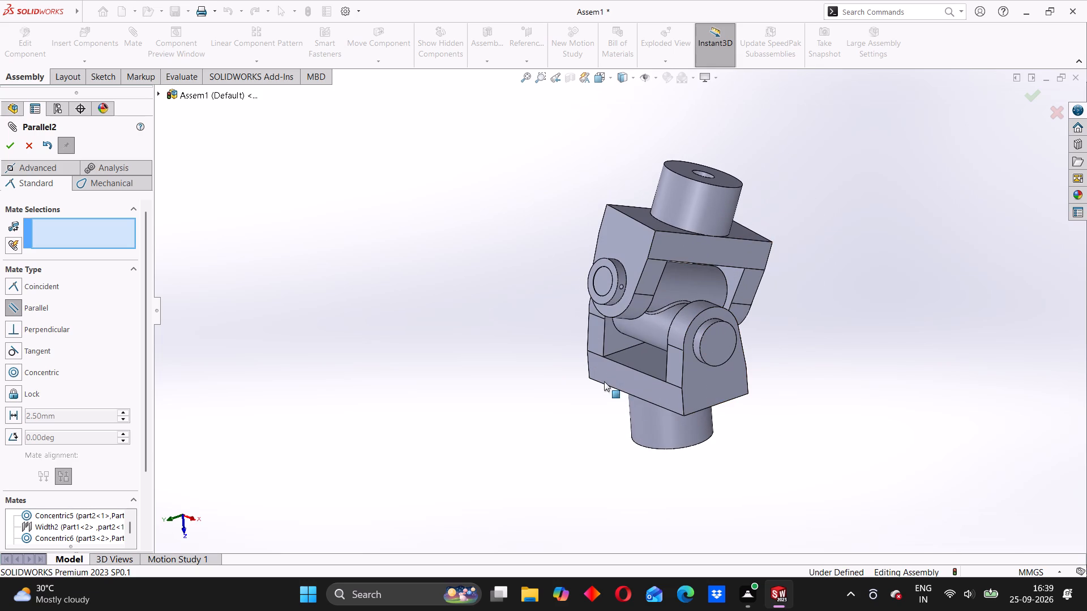
drag(604, 381, 609, 388)
drag(636, 410, 688, 419)
drag(655, 427, 705, 415)
drag(705, 415, 721, 404)
drag(704, 384, 677, 390)
right_click(709, 386)
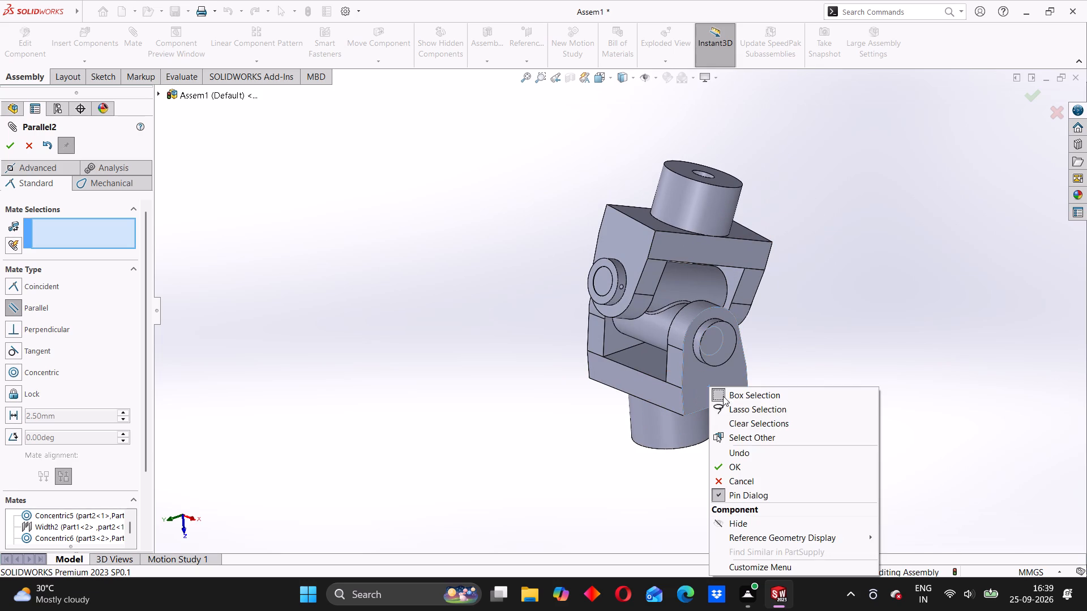
click(26, 151)
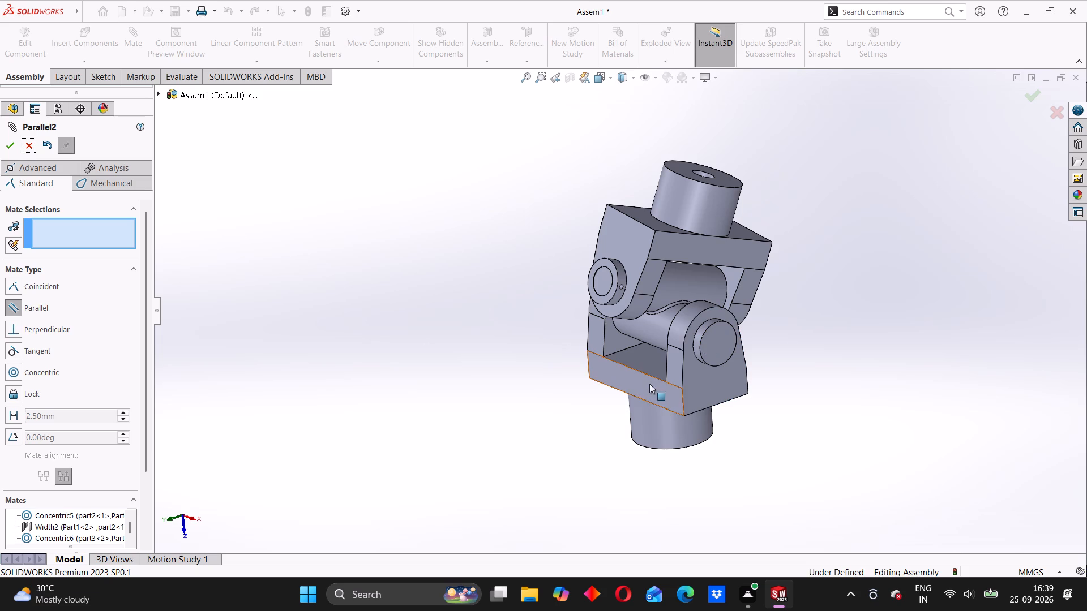
click(28, 145)
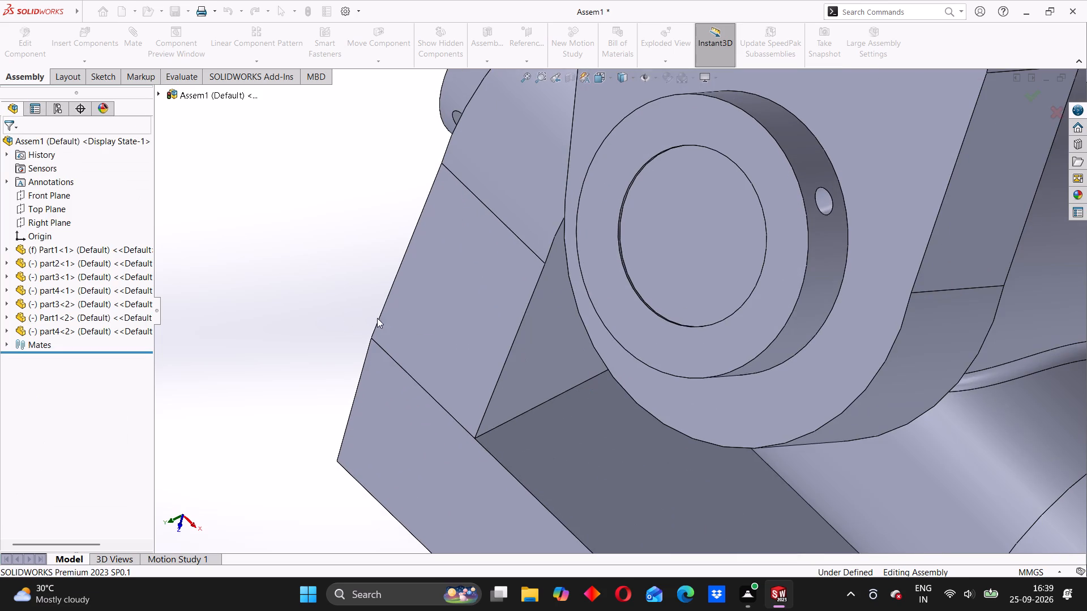
Float the original Part1 fork and shift it sideways together with the assembly.
scroll(448, 277, up, 7)
middle_drag(603, 407, 549, 372)
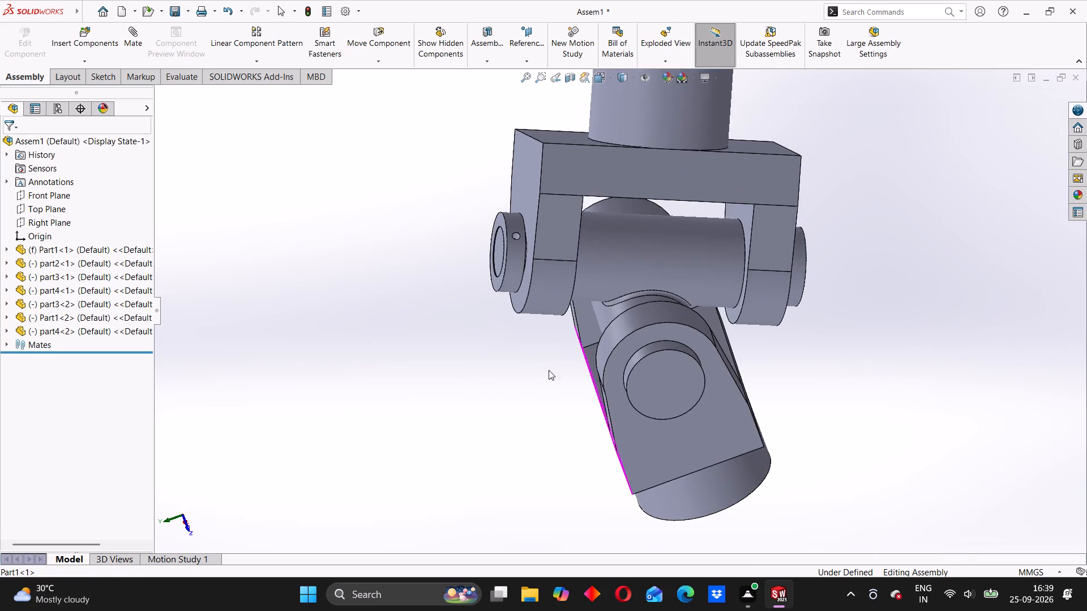
scroll(601, 384, up, 2)
right_click(668, 402)
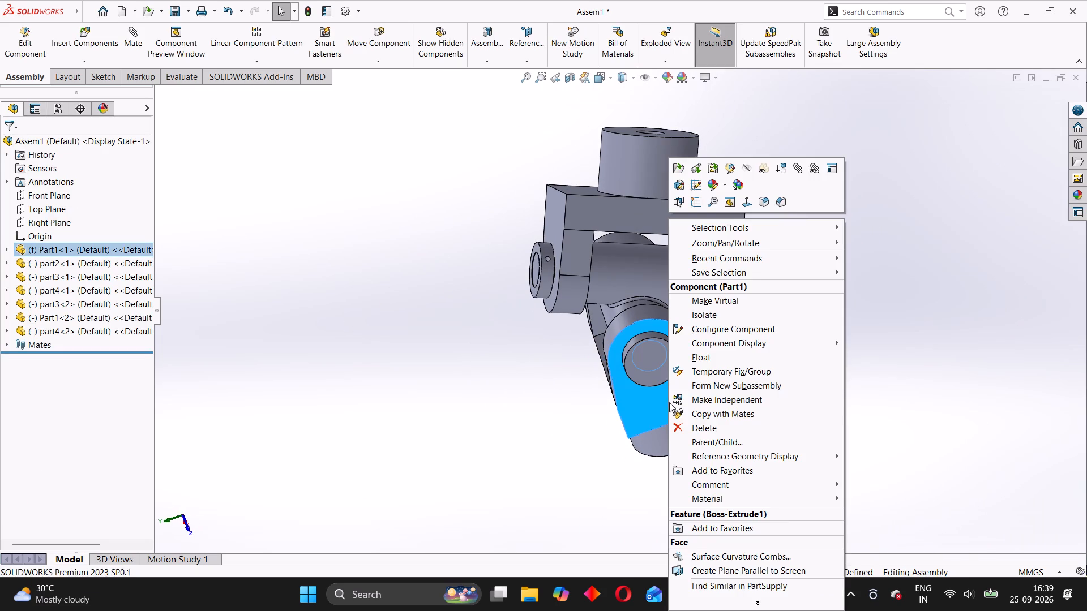
click(702, 355)
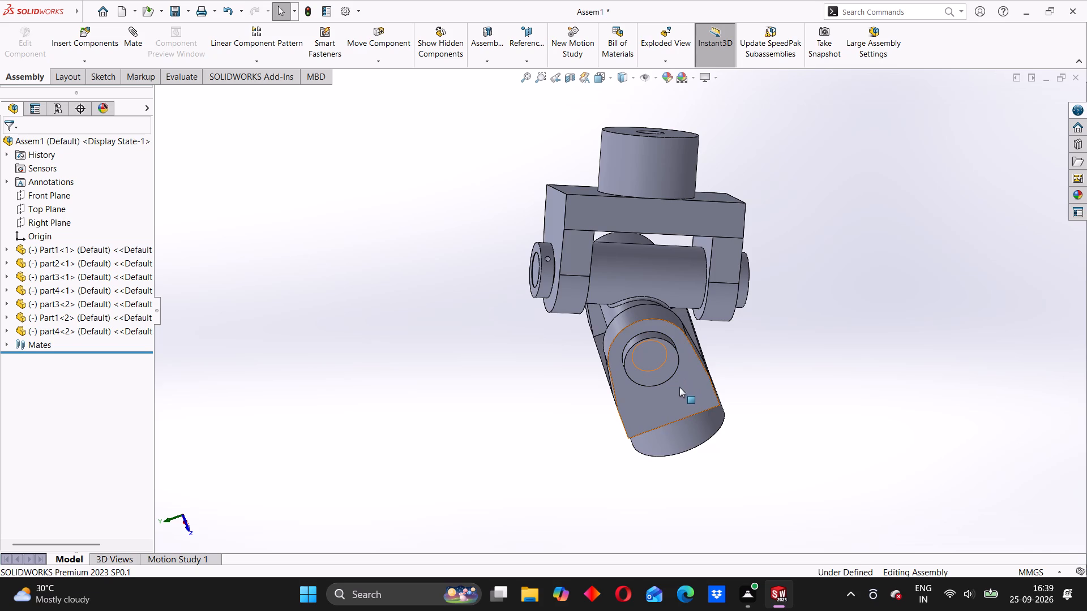
drag(678, 396, 615, 391)
Fix the original Part1 fork in place at its new position and test whether it still moves.
right_click(637, 386)
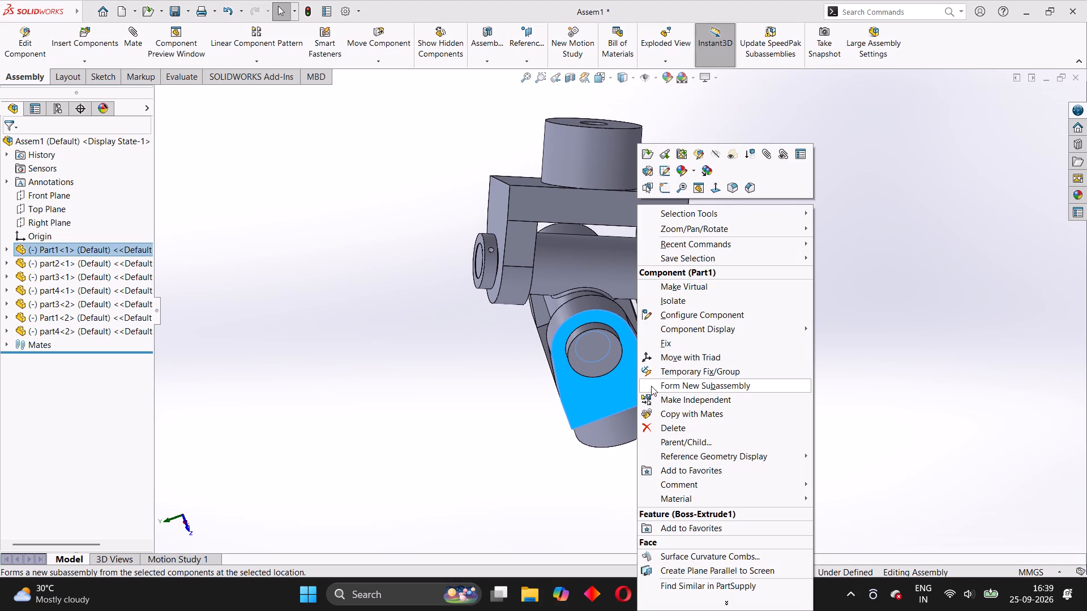
click(671, 348)
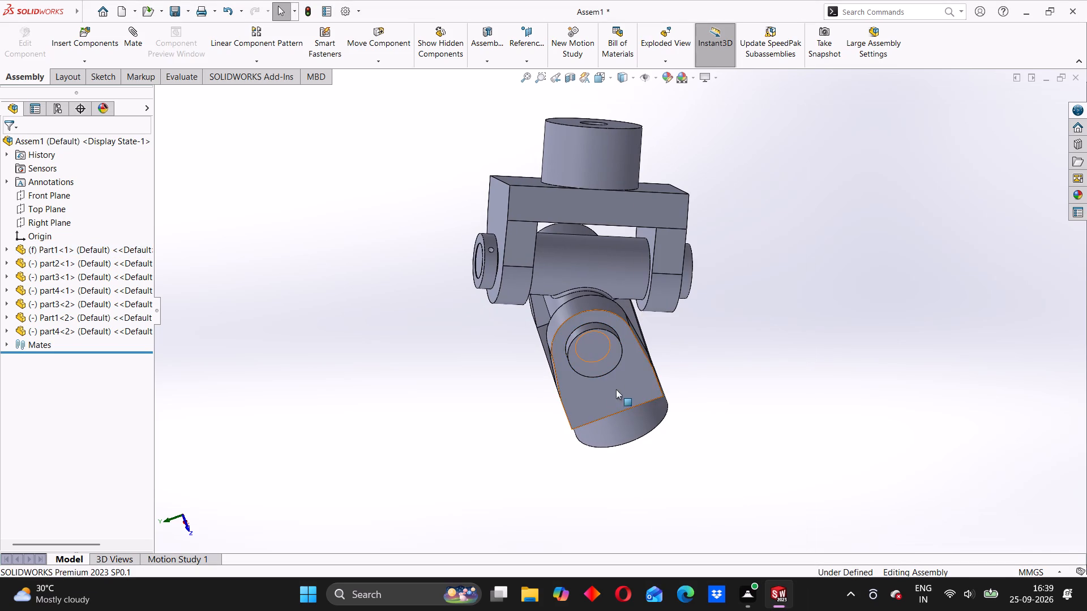
drag(610, 394, 553, 391)
scroll(509, 422, up, 3)
middle_drag(509, 421, 530, 424)
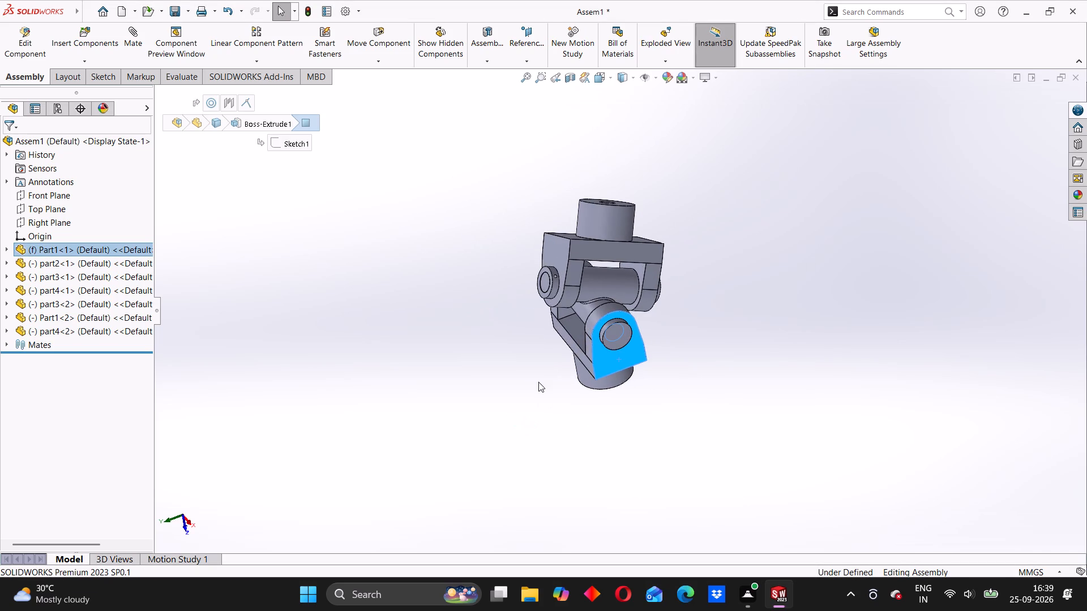
click(538, 382)
Swing the Part1 fork copy and rotate the part2 cross to check the joint's motion about both pins.
middle_drag(556, 384, 617, 378)
drag(617, 215, 640, 227)
drag(610, 256, 602, 239)
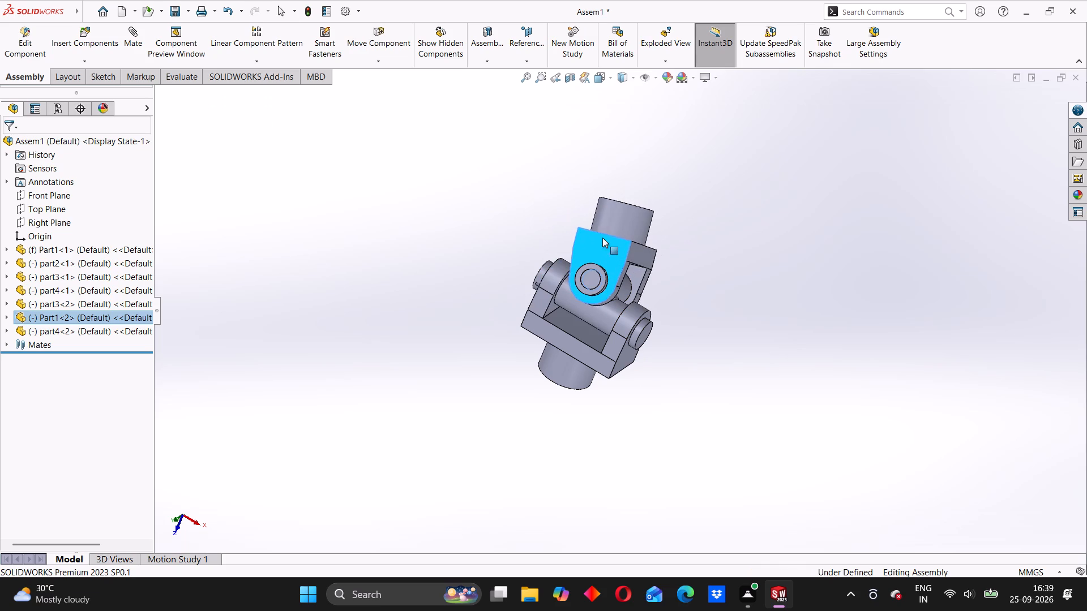
drag(597, 313, 601, 296)
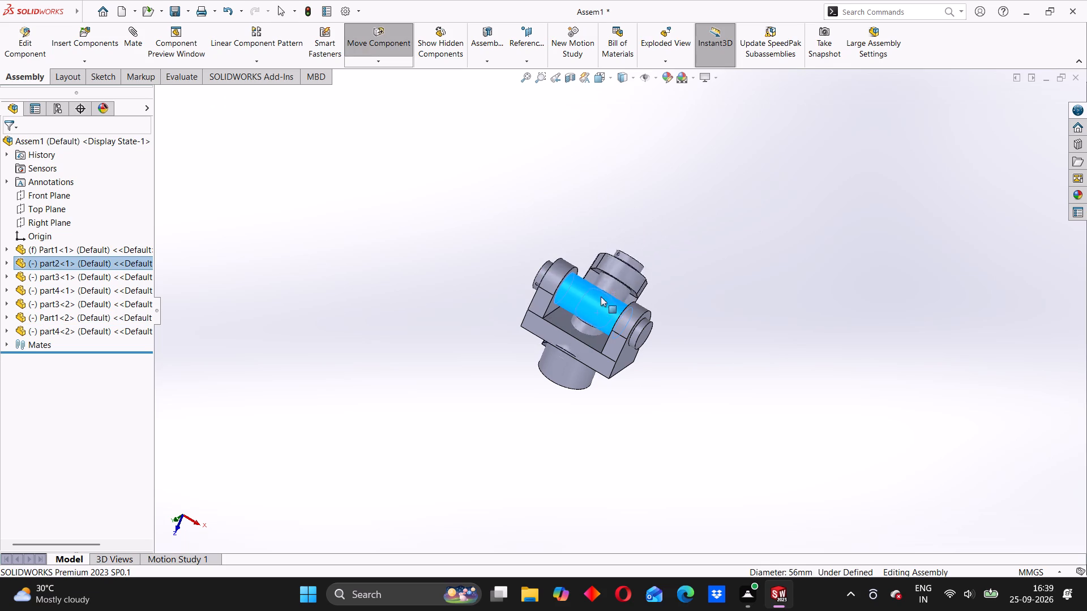
drag(601, 296, 581, 320)
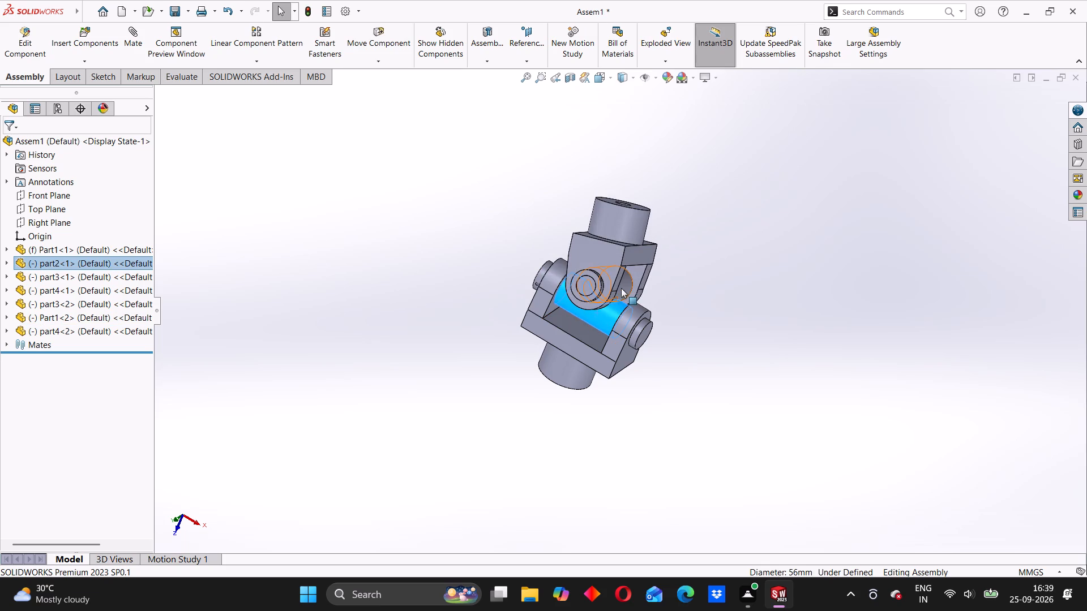
click(624, 284)
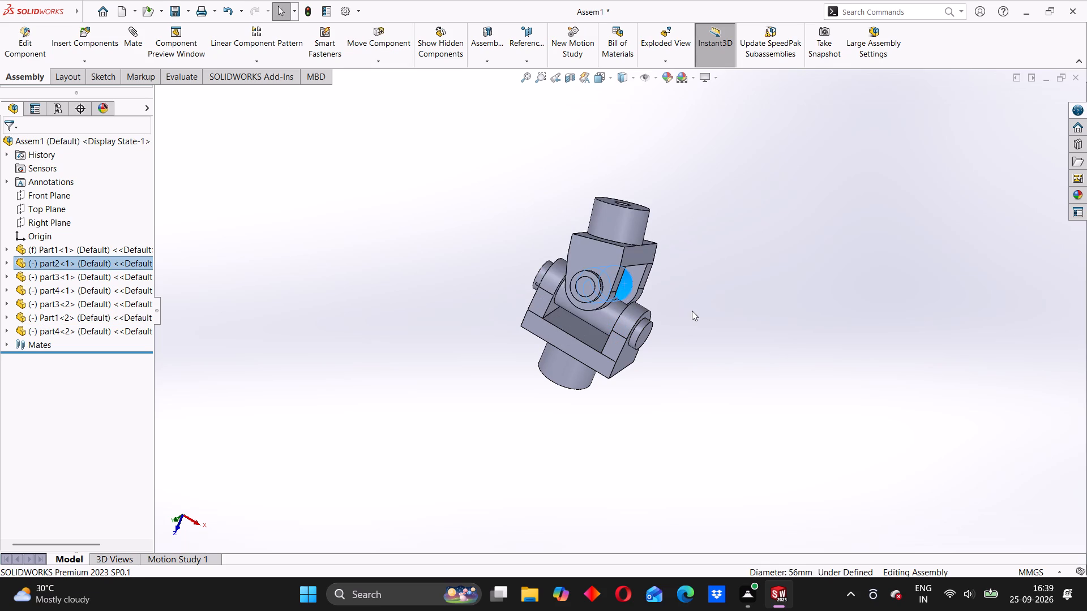
scroll(692, 311, up, 2)
middle_drag(670, 329, 540, 351)
scroll(589, 301, down, 3)
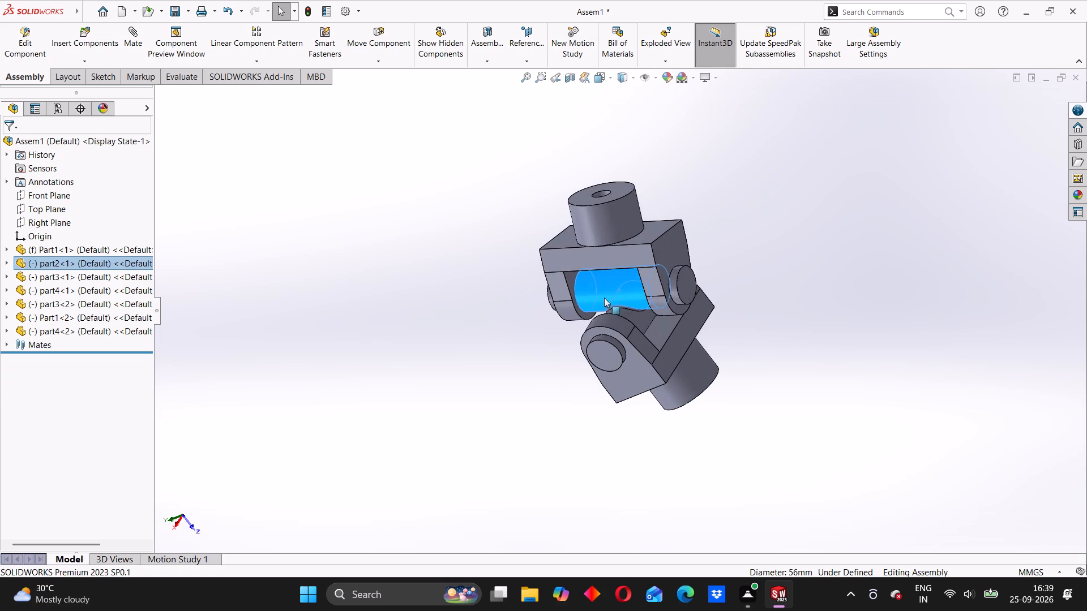
scroll(617, 293, down, 2)
middle_drag(512, 367, 539, 274)
click(470, 326)
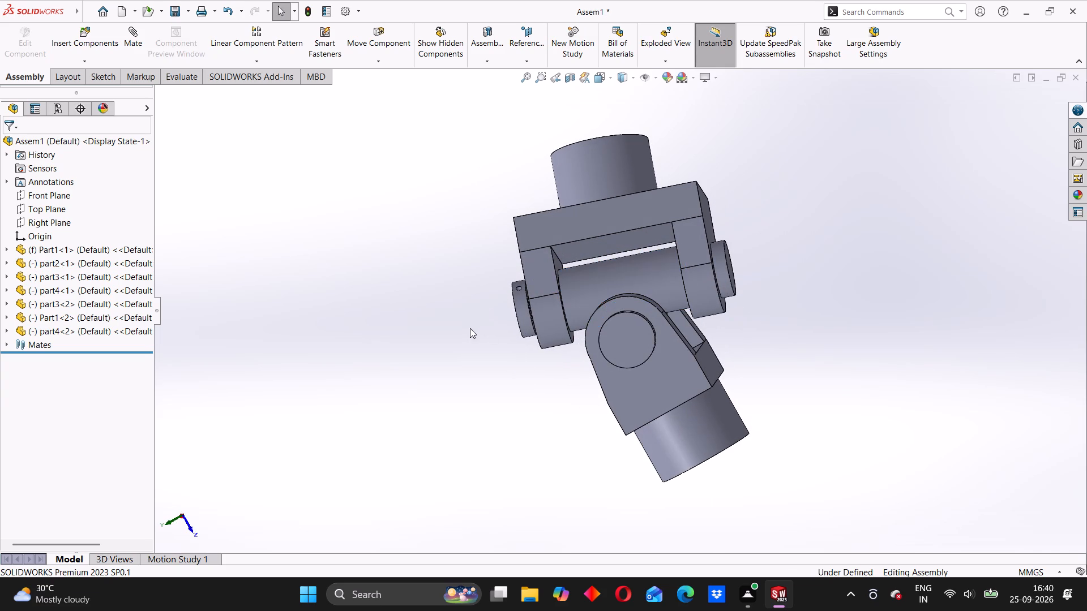
Examine the joint's motion from other sides by swinging the Part1 fork copy and the part2 cross.
middle_drag(516, 376, 352, 395)
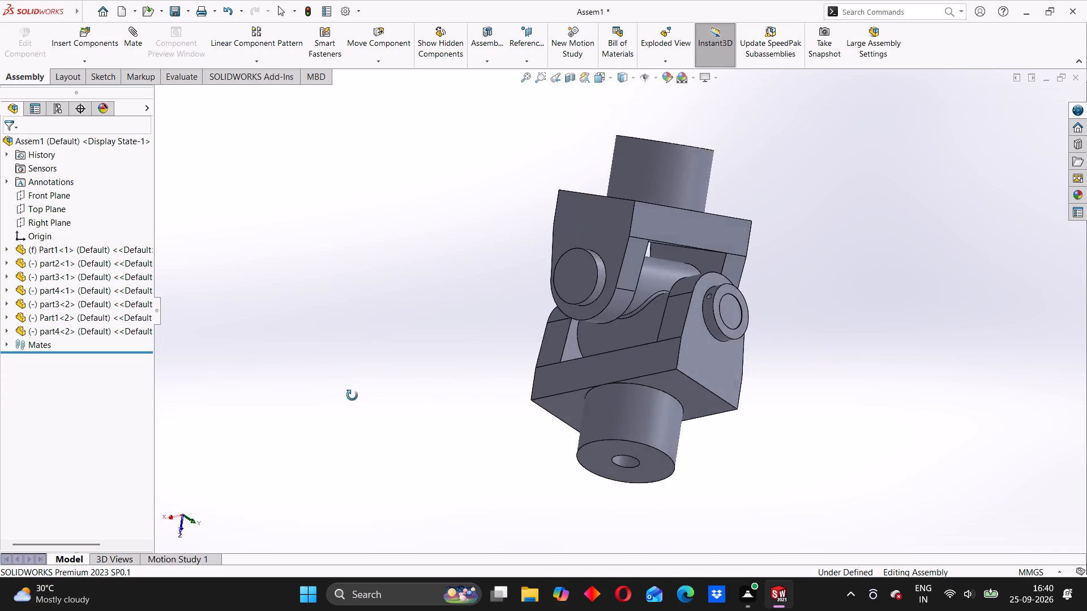
middle_drag(352, 395, 294, 384)
drag(633, 210, 672, 206)
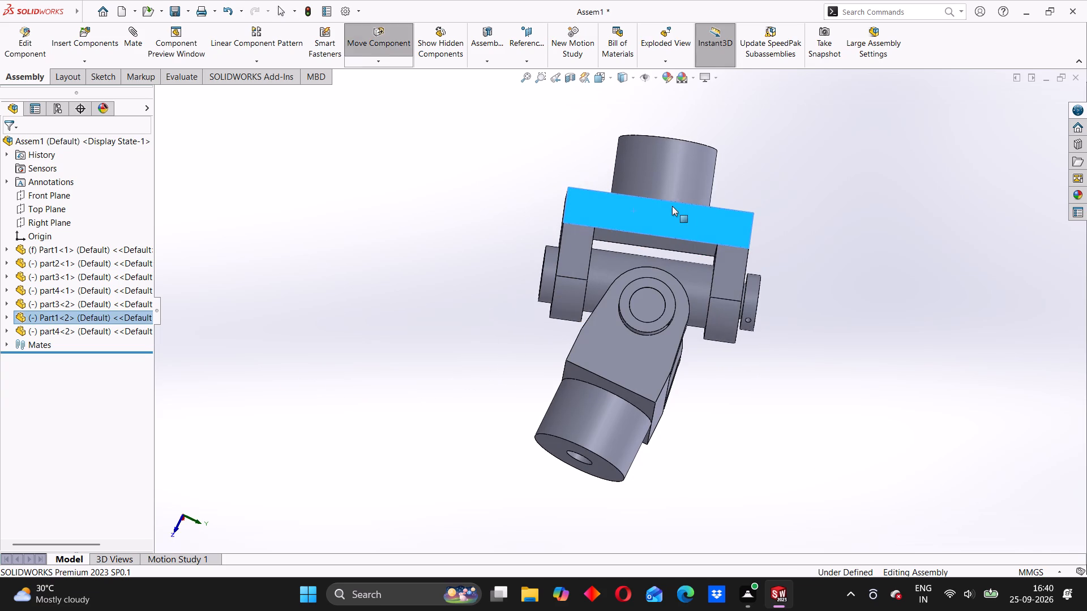
scroll(579, 261, down, 2)
scroll(576, 264, up, 3)
middle_drag(489, 325, 524, 360)
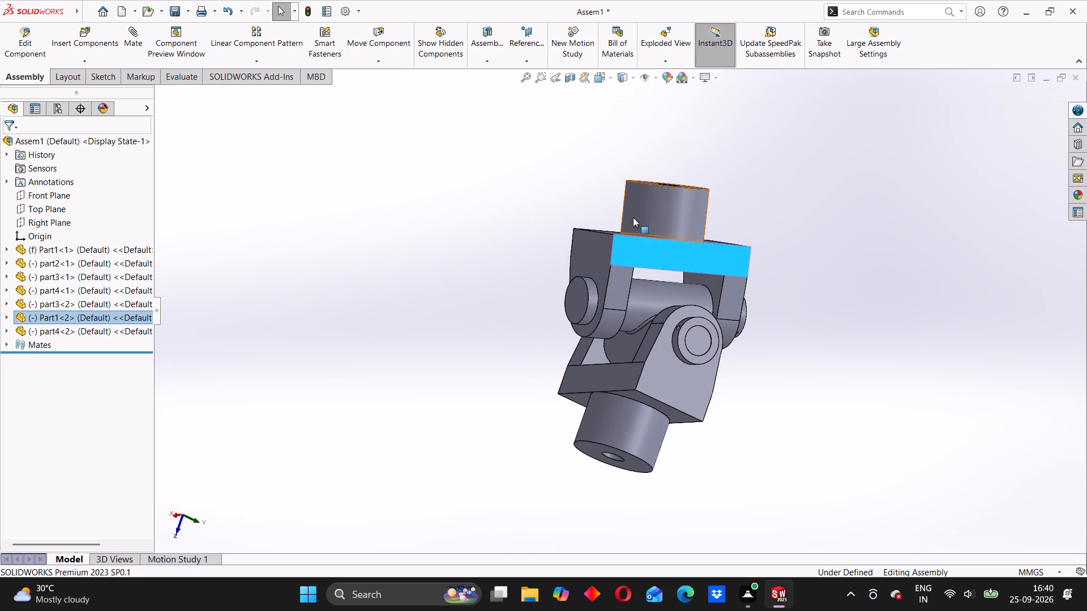
drag(649, 207, 681, 203)
middle_drag(571, 376, 636, 437)
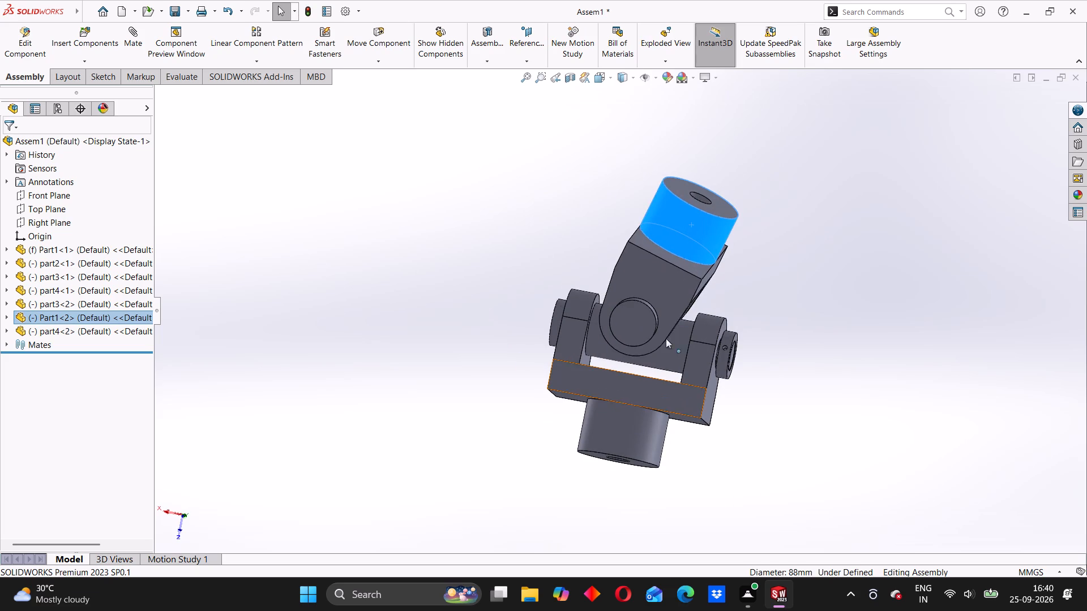
drag(661, 294, 658, 261)
scroll(732, 360, down, 2)
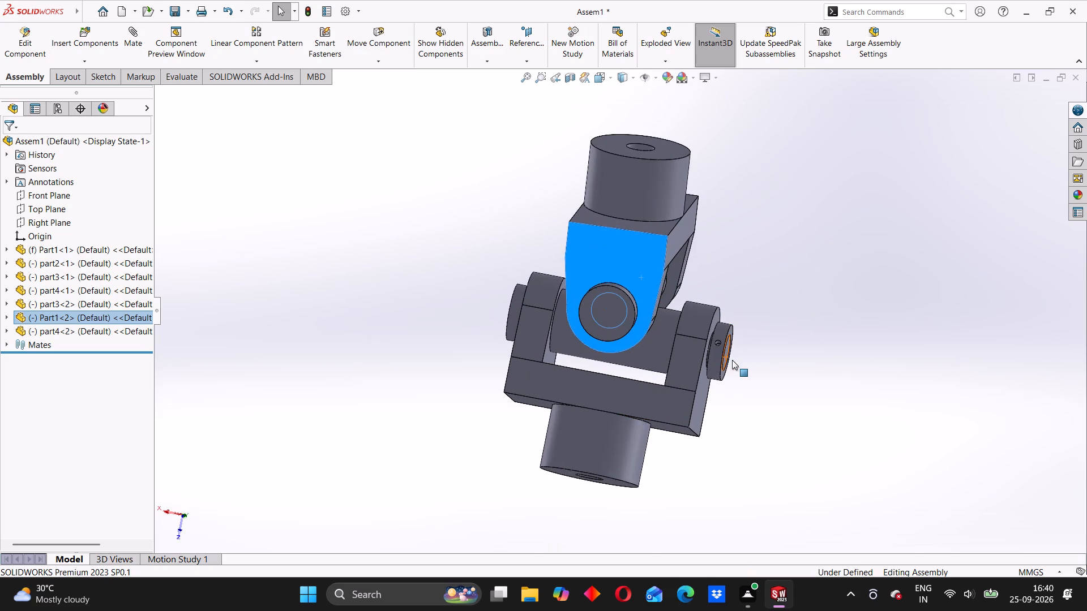
middle_drag(731, 378, 624, 412)
drag(593, 265, 608, 261)
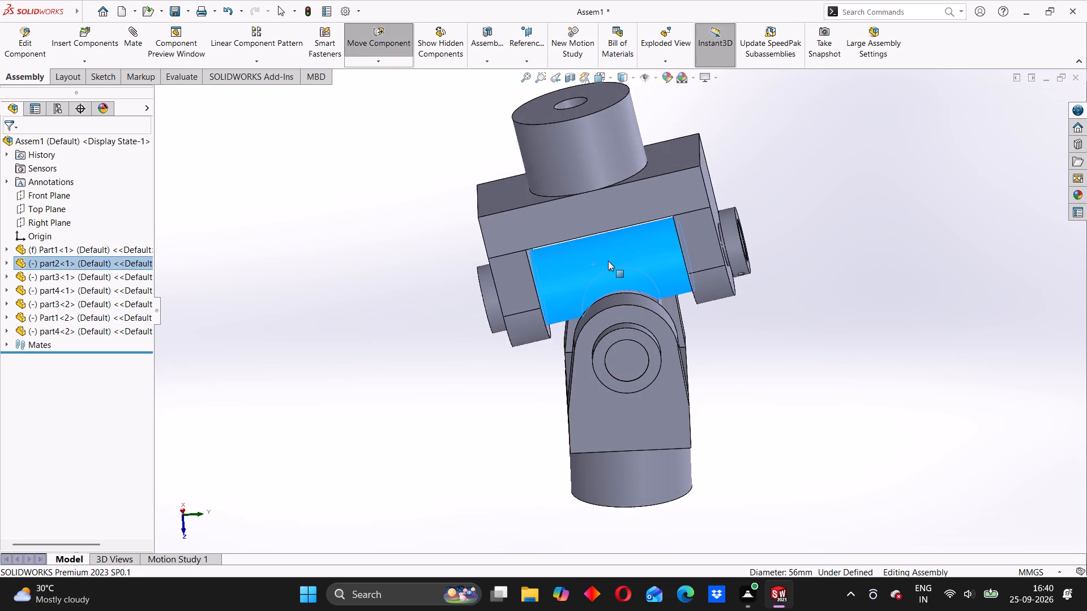
drag(608, 261, 614, 260)
drag(625, 274, 626, 274)
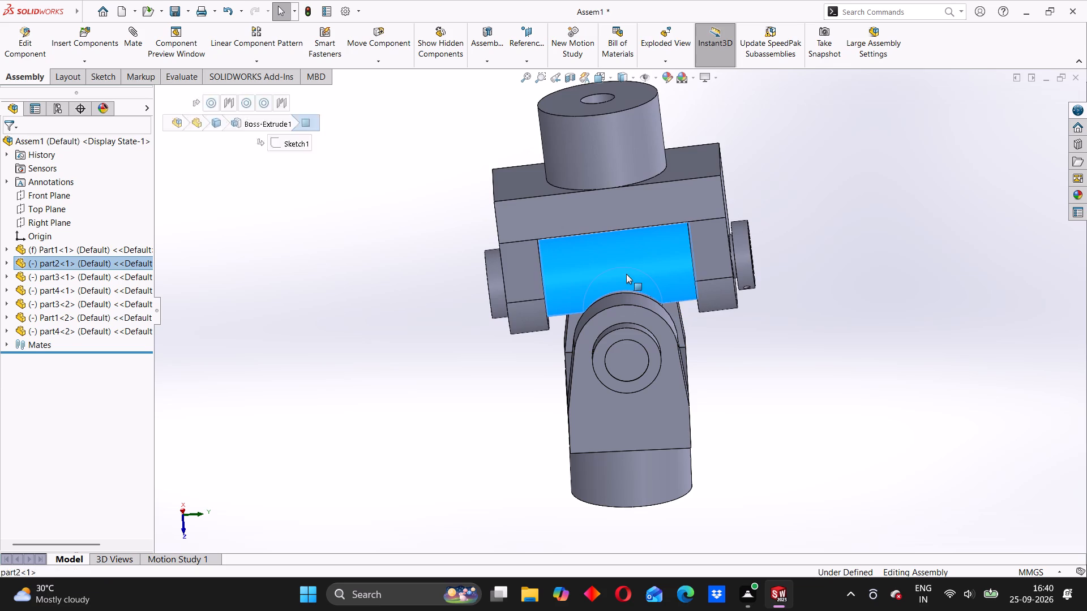
Nudge the part2 cross slightly and examine the pins, rings and both forks of the joint.
drag(626, 274, 635, 267)
scroll(635, 267, up, 2)
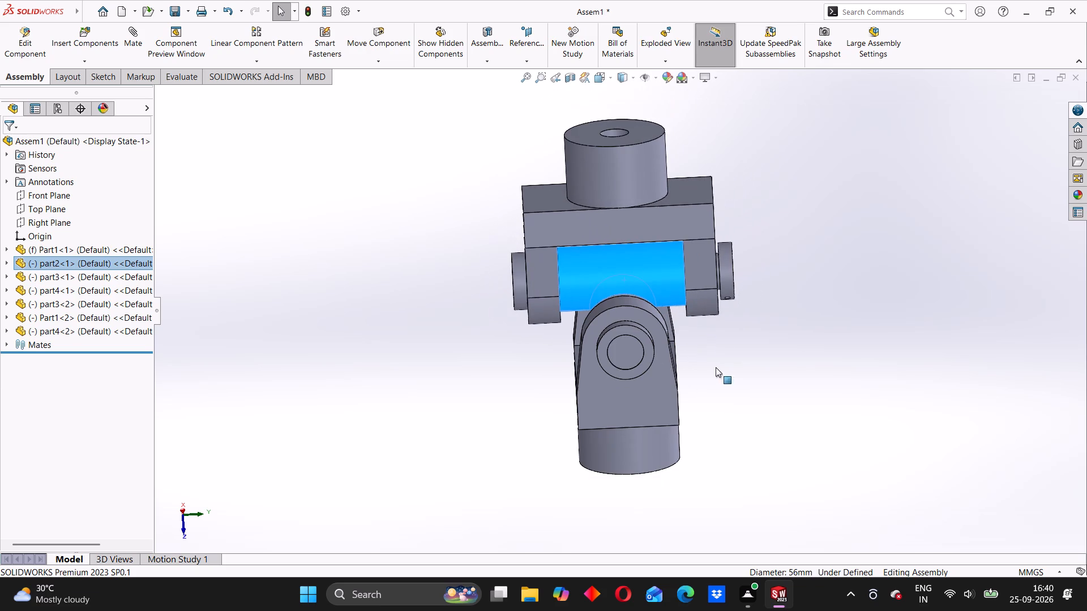
click(719, 369)
middle_drag(630, 406, 751, 436)
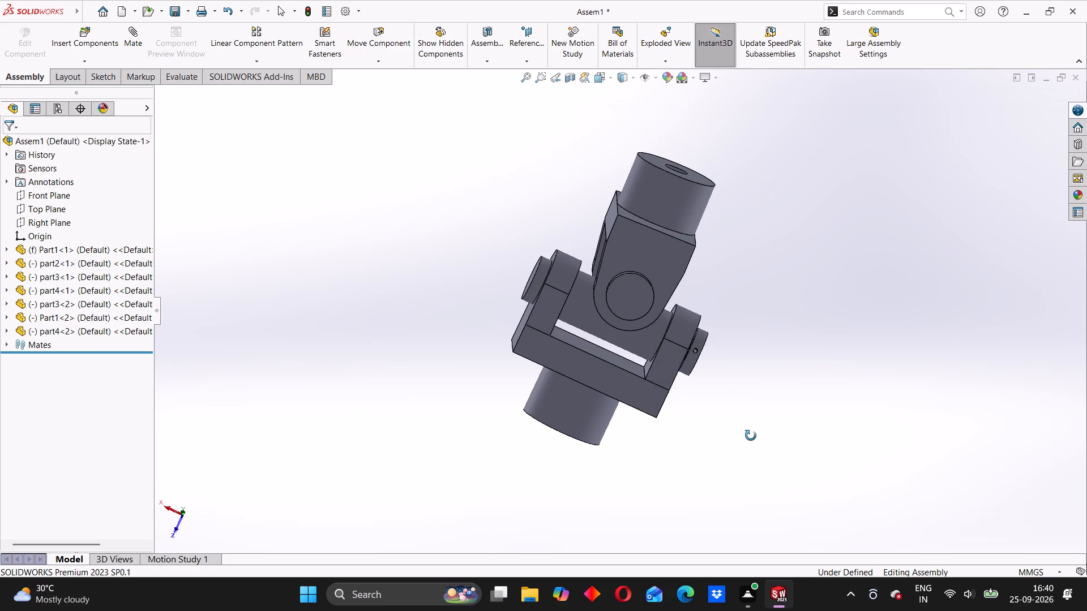
middle_drag(751, 436, 711, 428)
scroll(711, 428, up, 1)
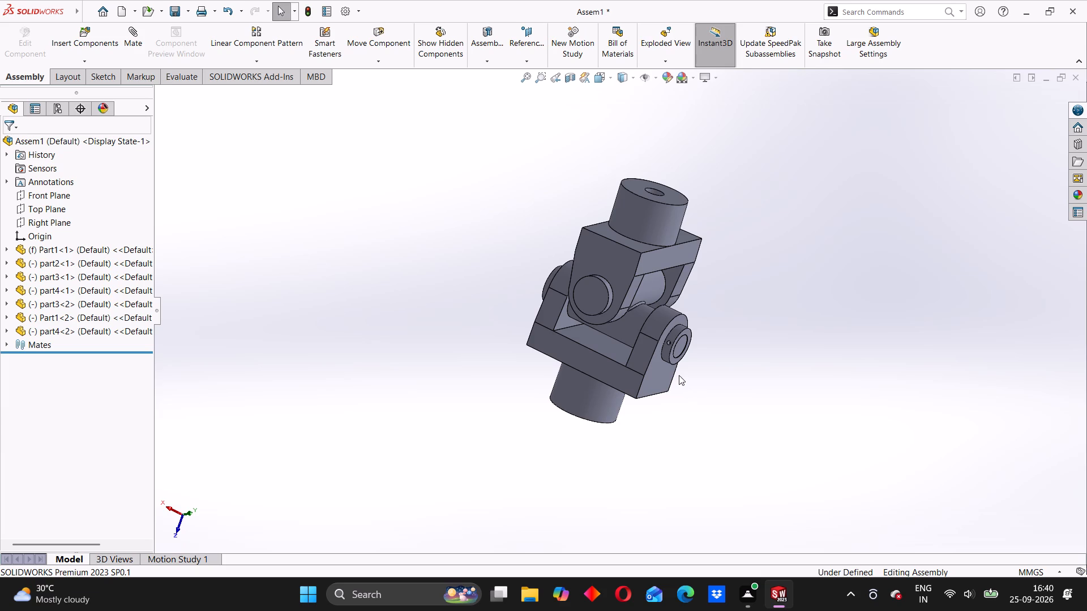
scroll(717, 358, down, 2)
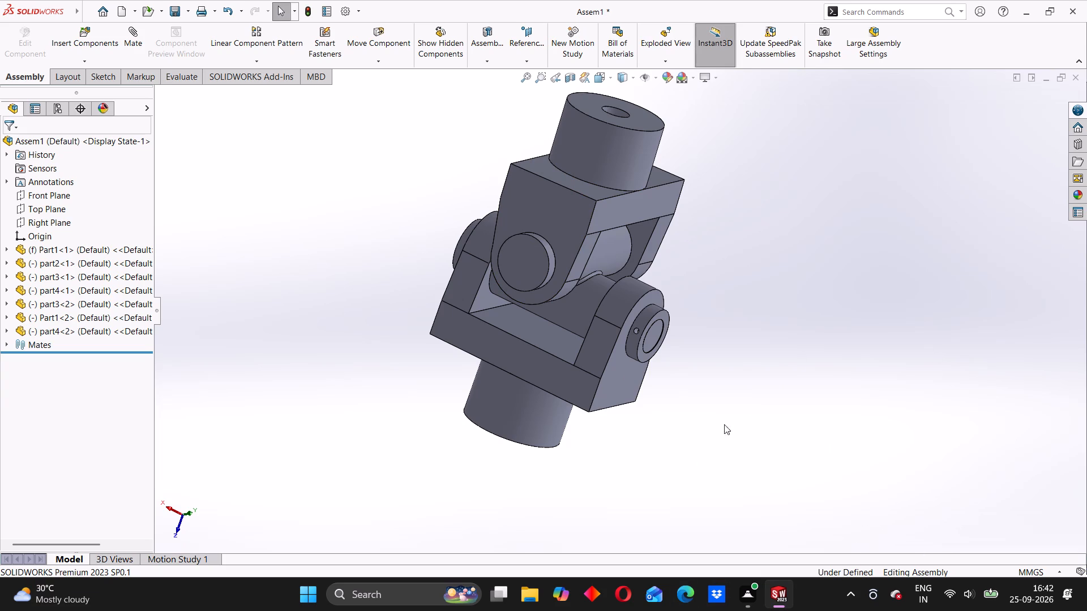
scroll(764, 382, down, 1)
scroll(764, 382, up, 1)
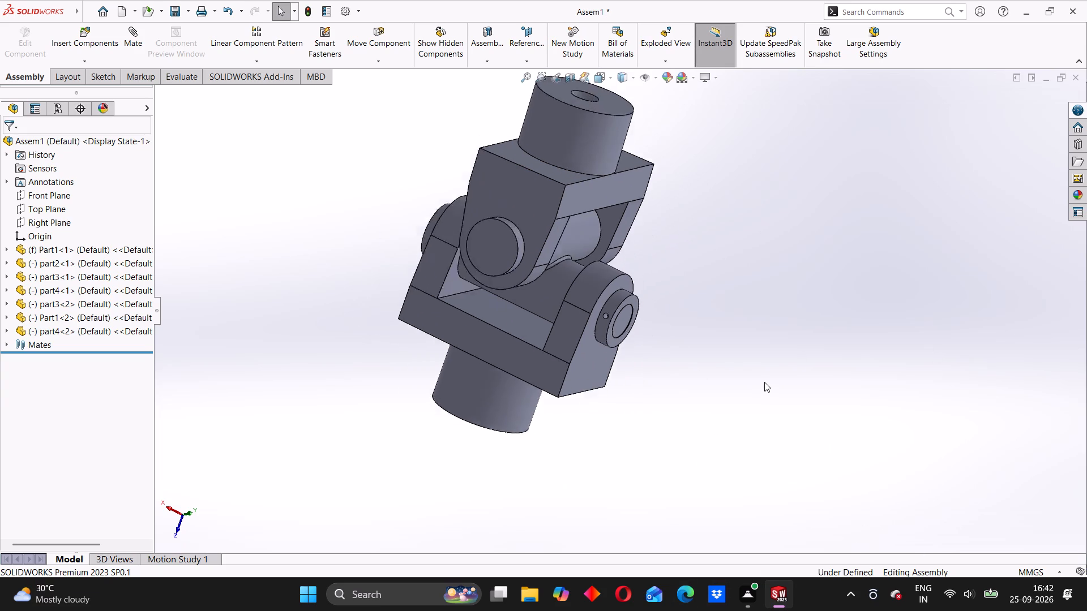
scroll(764, 382, up, 4)
scroll(765, 367, down, 3)
Swing the Part1 fork copy about both pins by moving it and the two arms of the part2 cross.
middle_drag(621, 361, 474, 371)
scroll(474, 367, up, 2)
drag(444, 177, 441, 184)
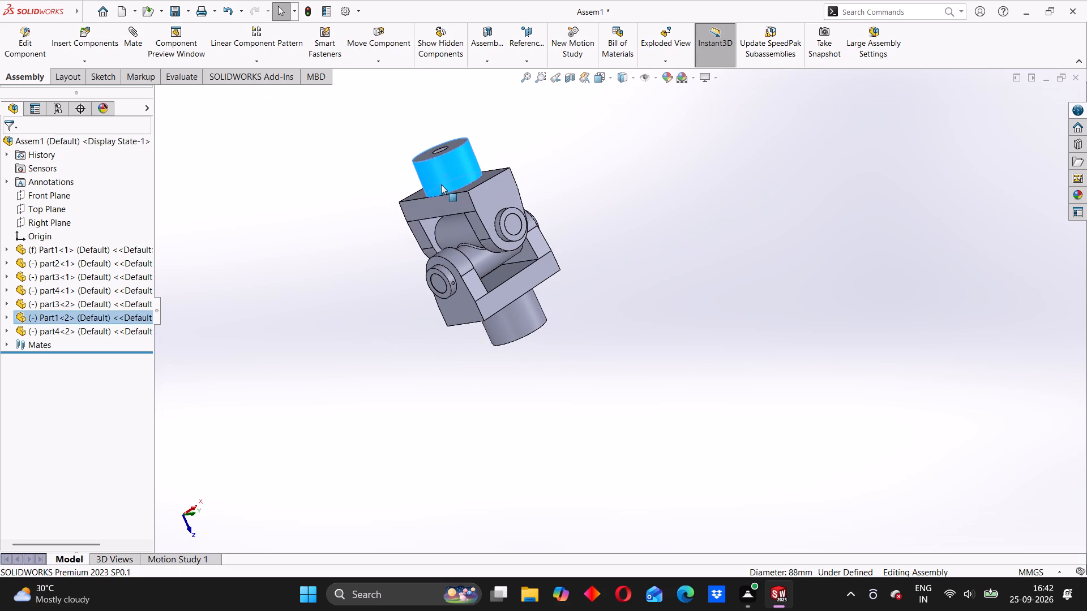
drag(443, 235, 414, 212)
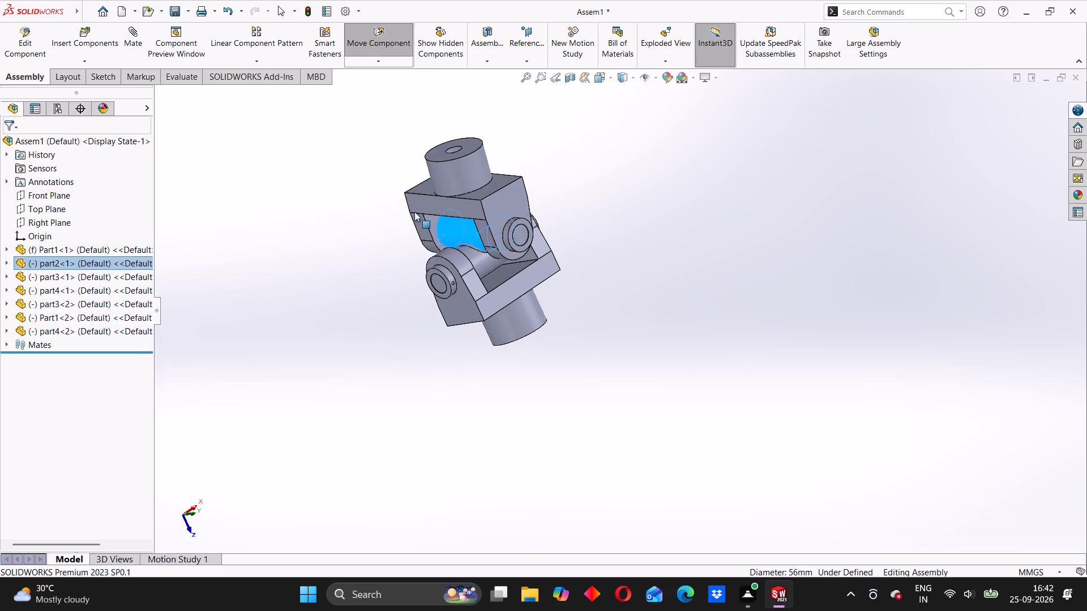
drag(414, 212, 411, 212)
drag(472, 257, 459, 244)
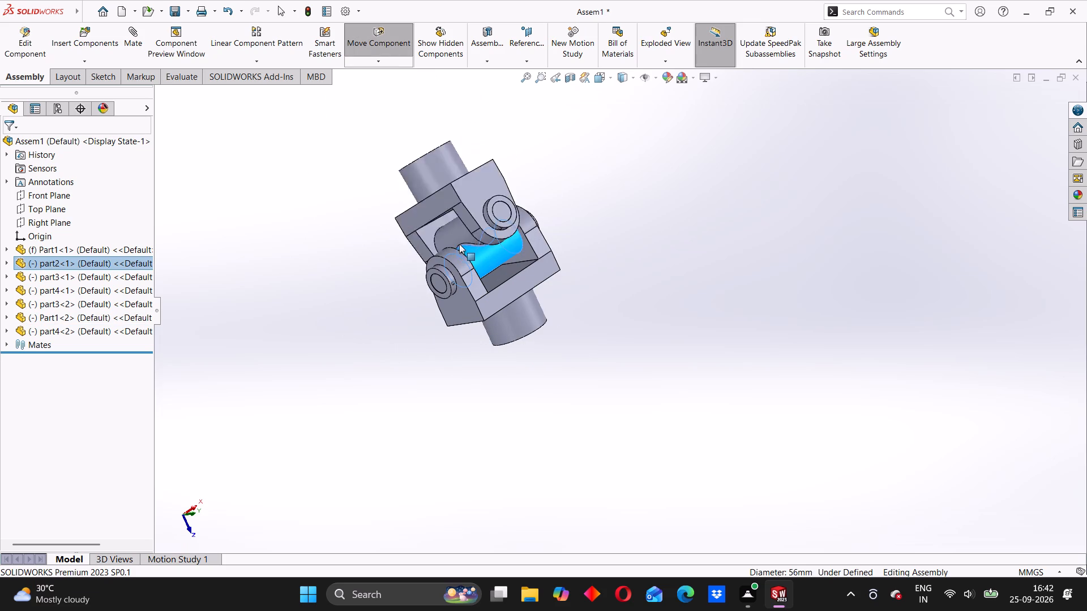
drag(459, 244, 467, 248)
scroll(515, 294, up, 3)
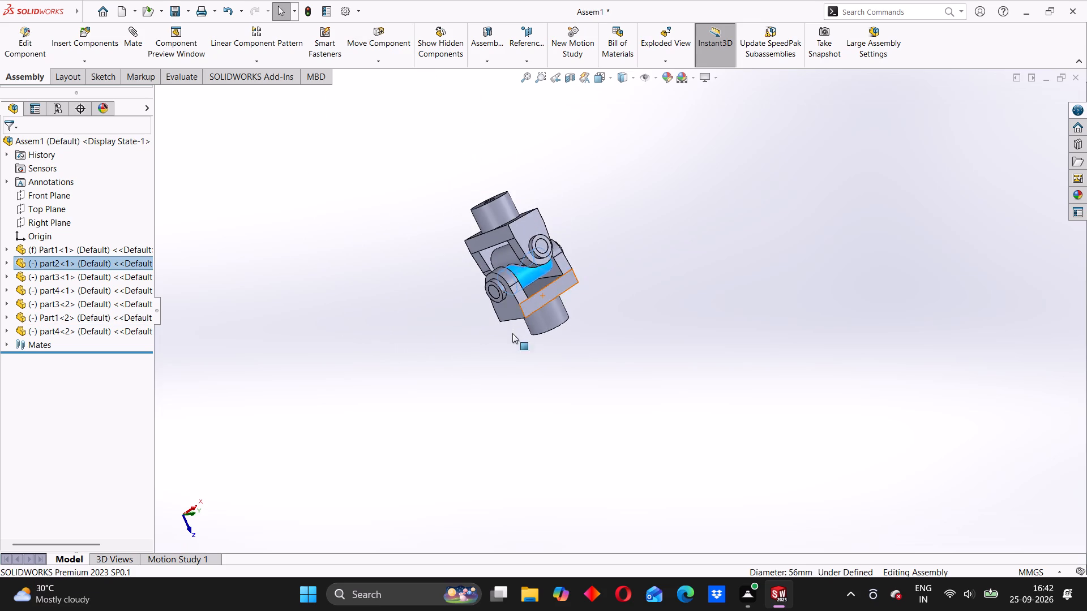
middle_drag(513, 340, 551, 352)
click(507, 341)
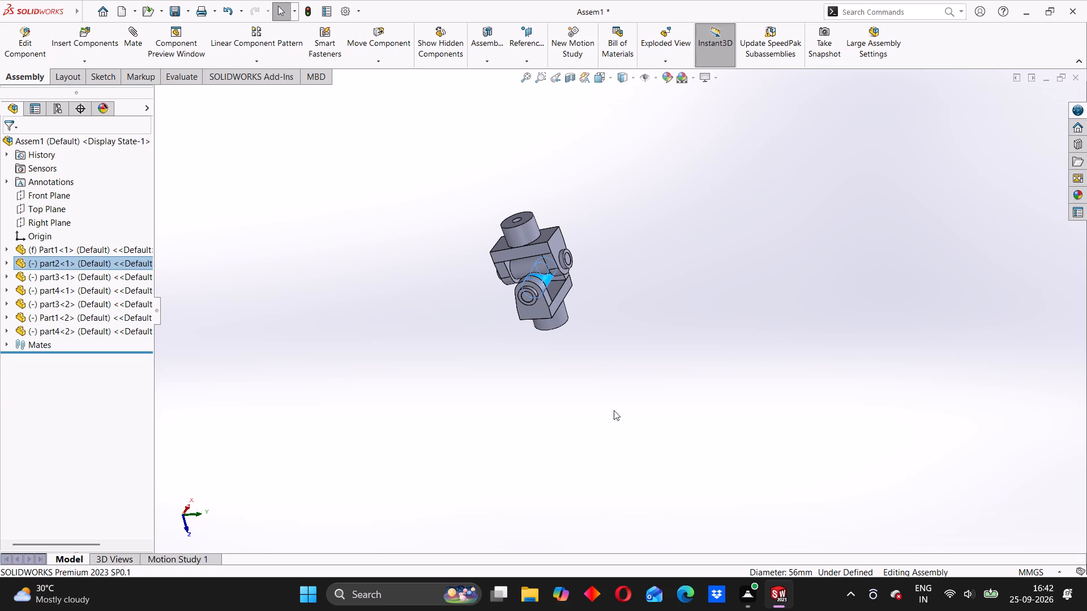
Examine the whole universal joint from all sides, including both fork ends and the pin and ring faces.
scroll(594, 360, up, 3)
middle_drag(592, 360, 594, 338)
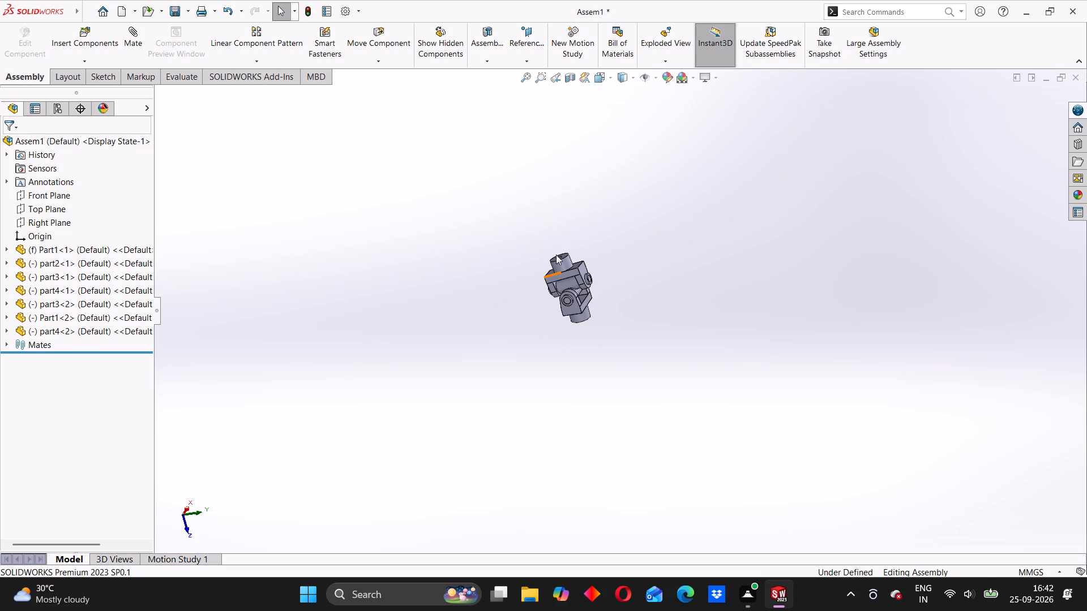
scroll(604, 313, up, 2)
middle_drag(623, 329, 557, 358)
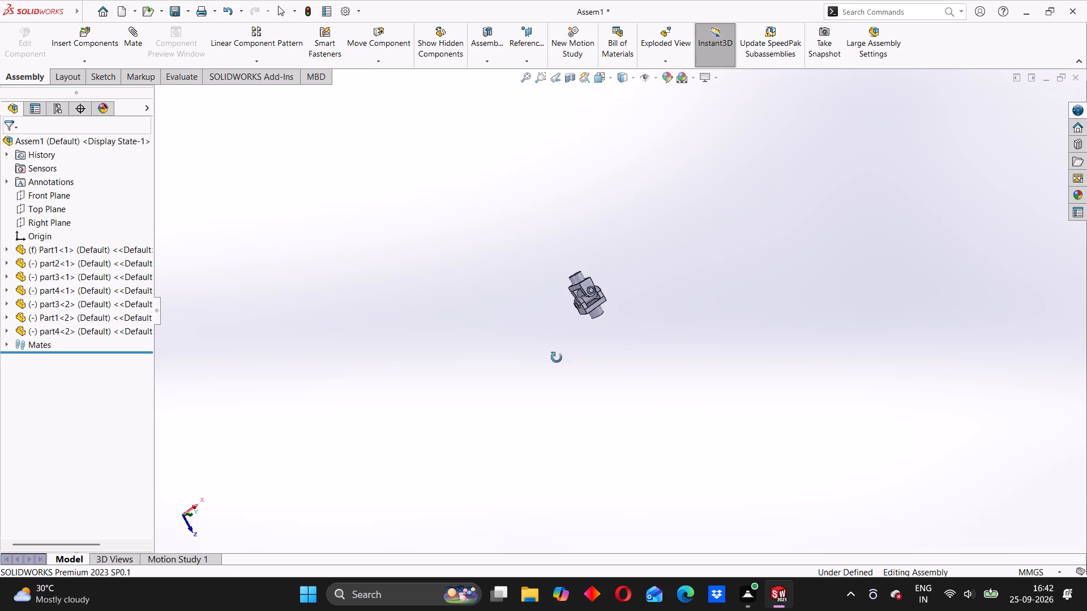
middle_drag(557, 358, 586, 337)
scroll(607, 282, down, 9)
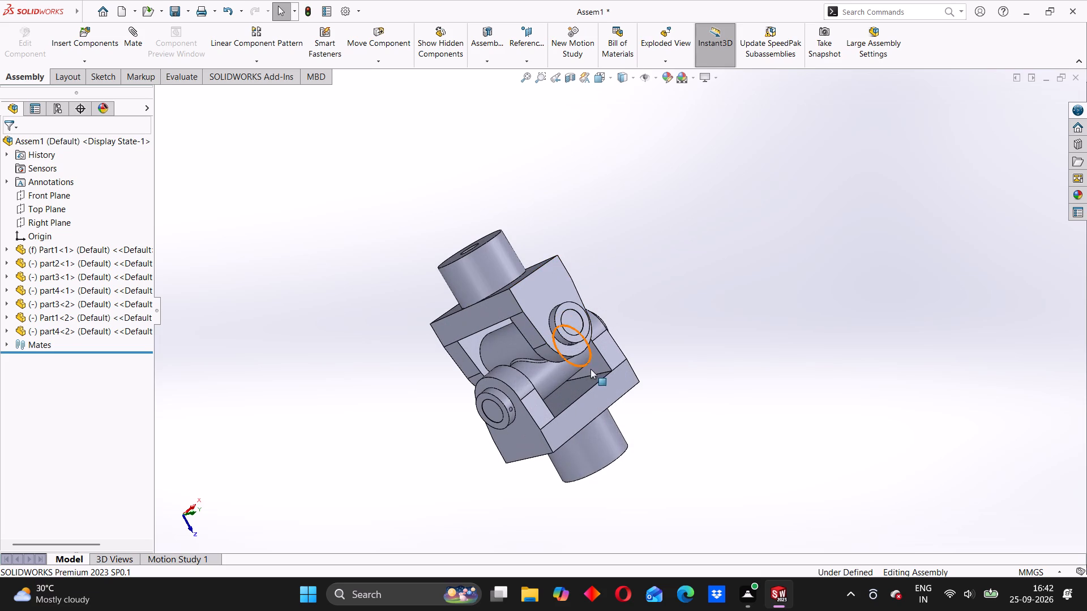
middle_drag(651, 426, 509, 369)
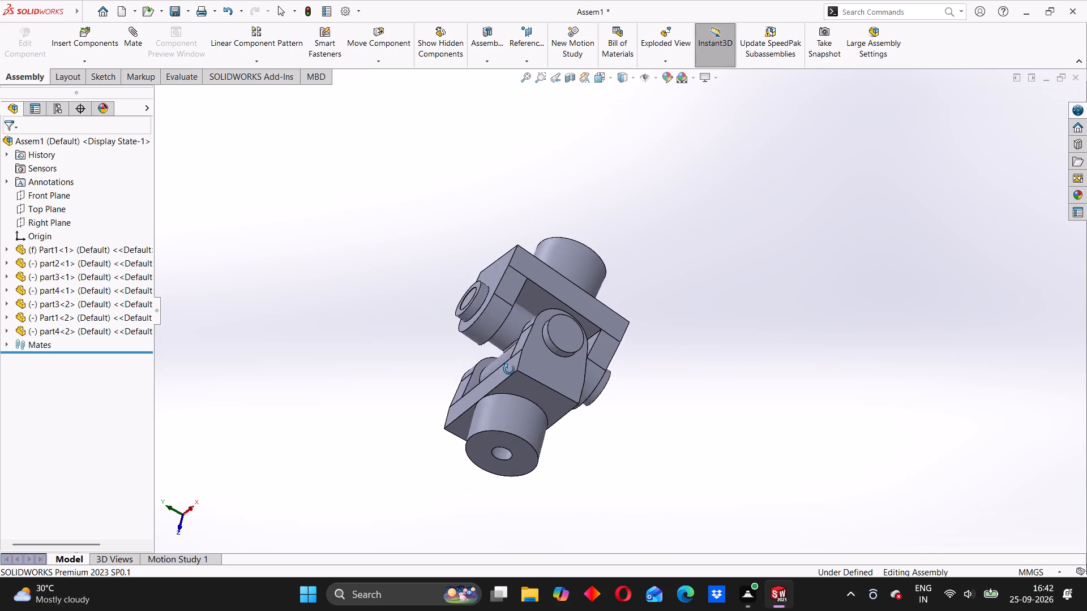
middle_drag(509, 369, 504, 369)
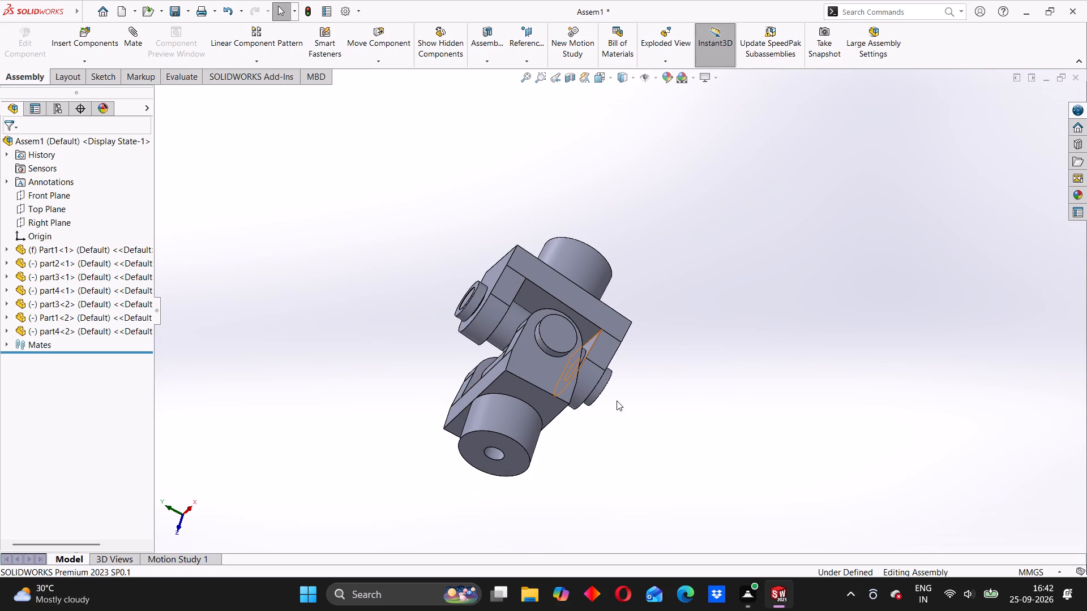
middle_drag(636, 407, 585, 242)
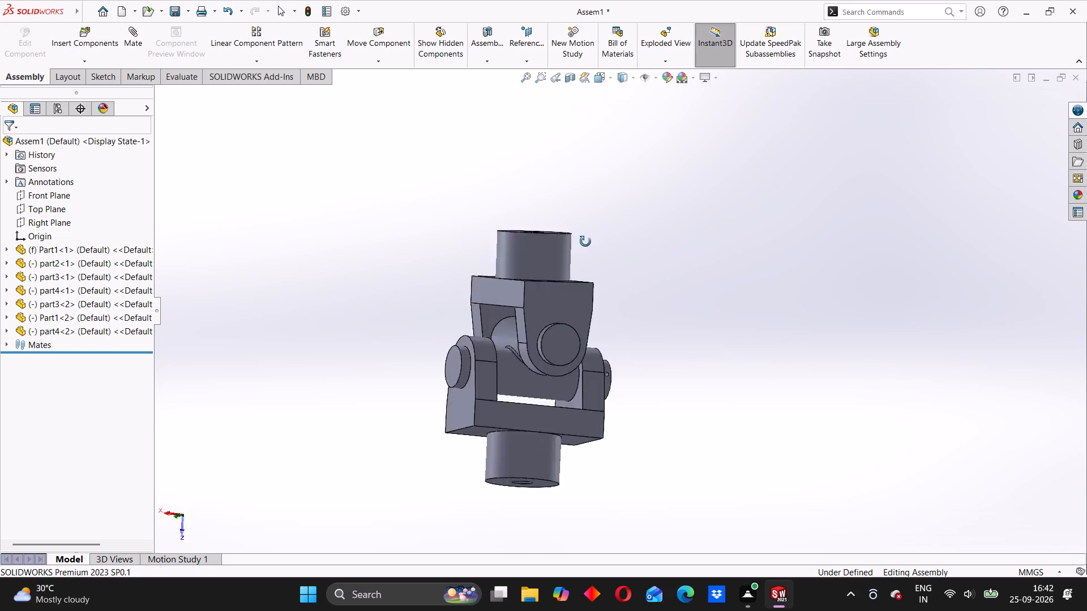
middle_drag(585, 242, 491, 450)
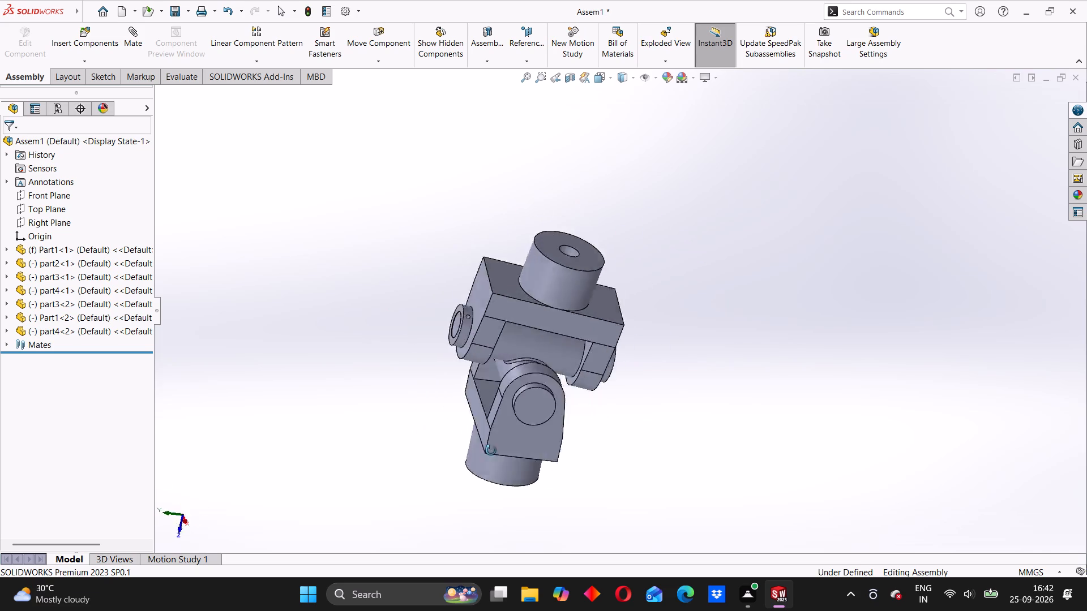
middle_drag(491, 450, 679, 414)
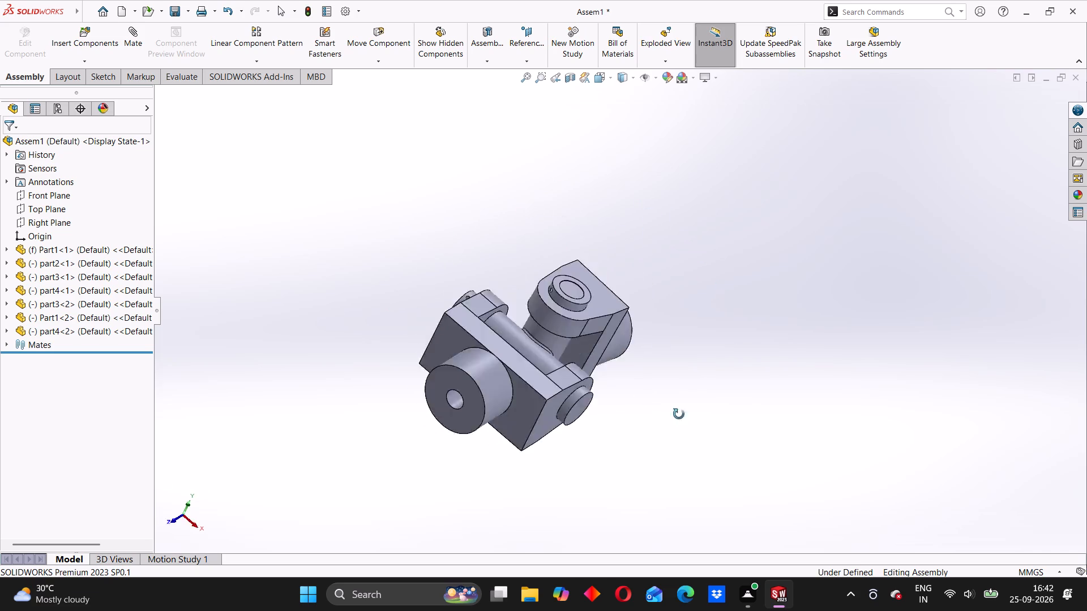
middle_drag(679, 414, 535, 127)
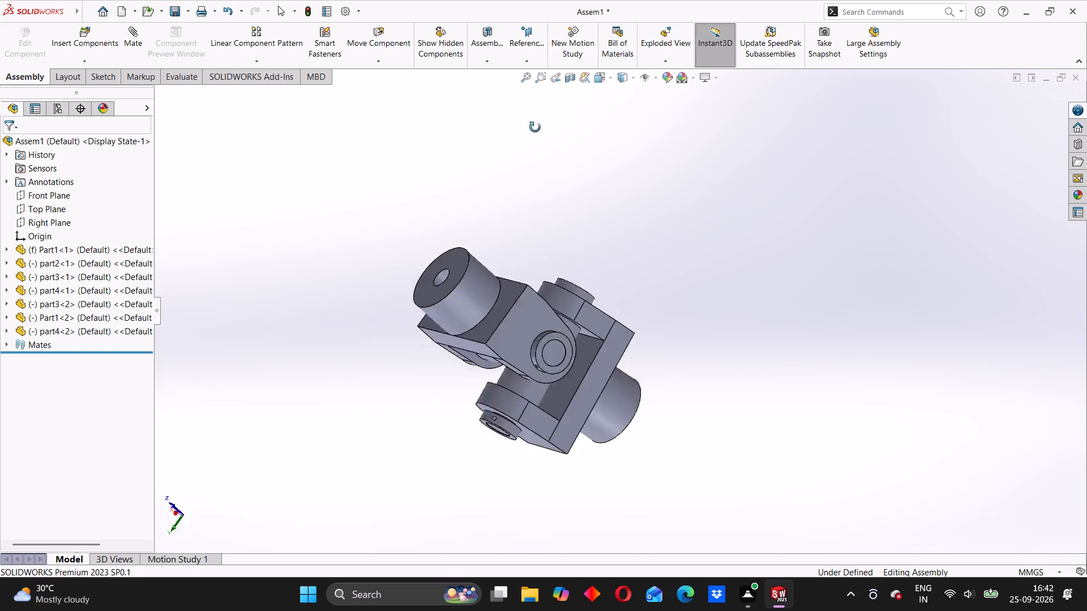
middle_drag(535, 127, 587, 500)
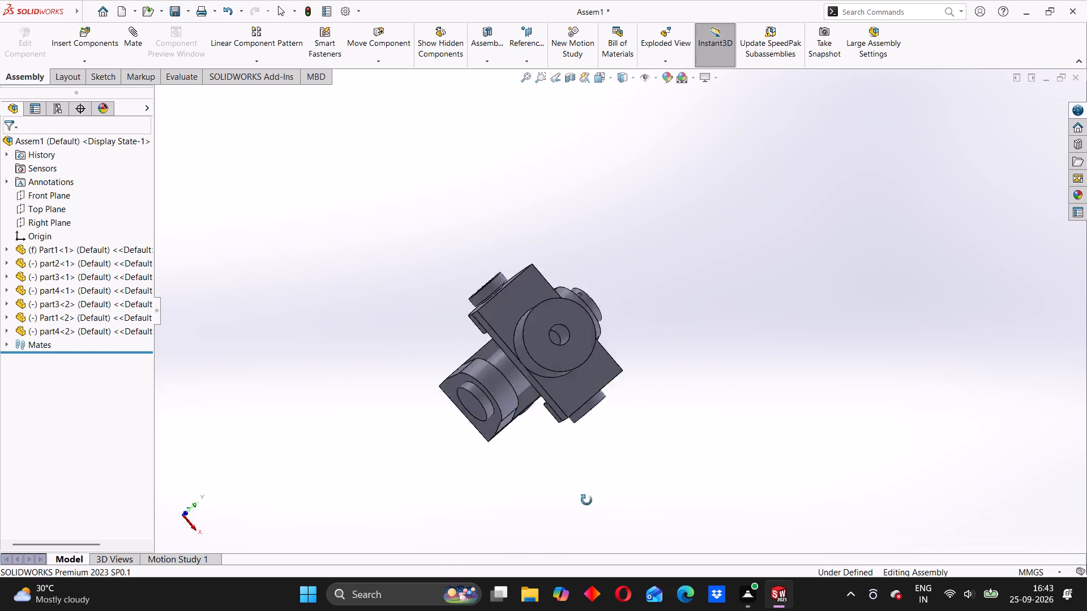
middle_drag(587, 500, 362, 399)
scroll(476, 406, up, 2)
middle_drag(593, 396, 388, 403)
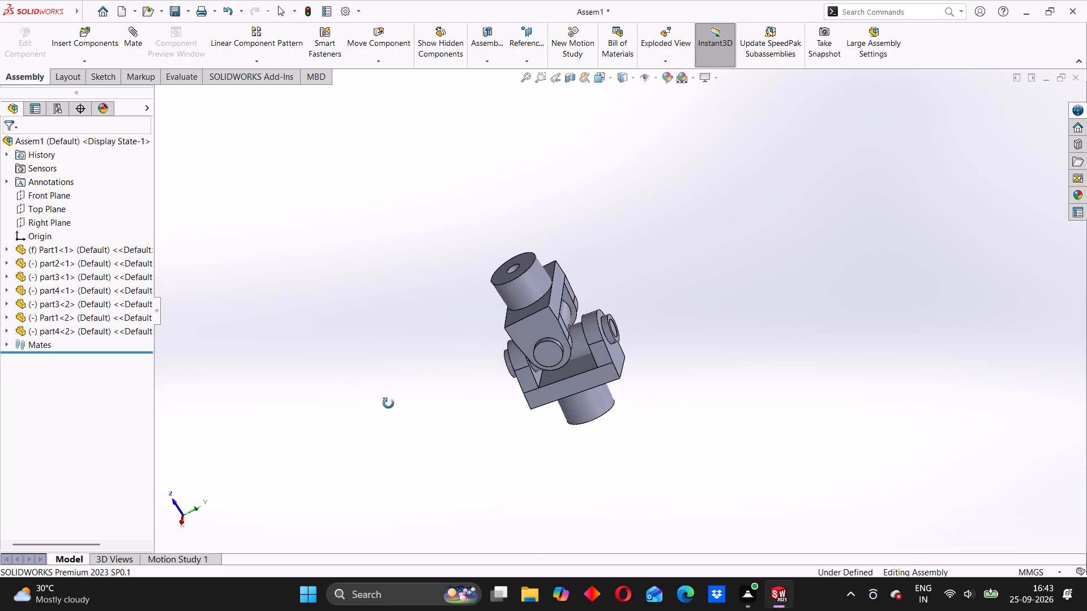
middle_drag(388, 403, 546, 372)
middle_drag(453, 423, 502, 490)
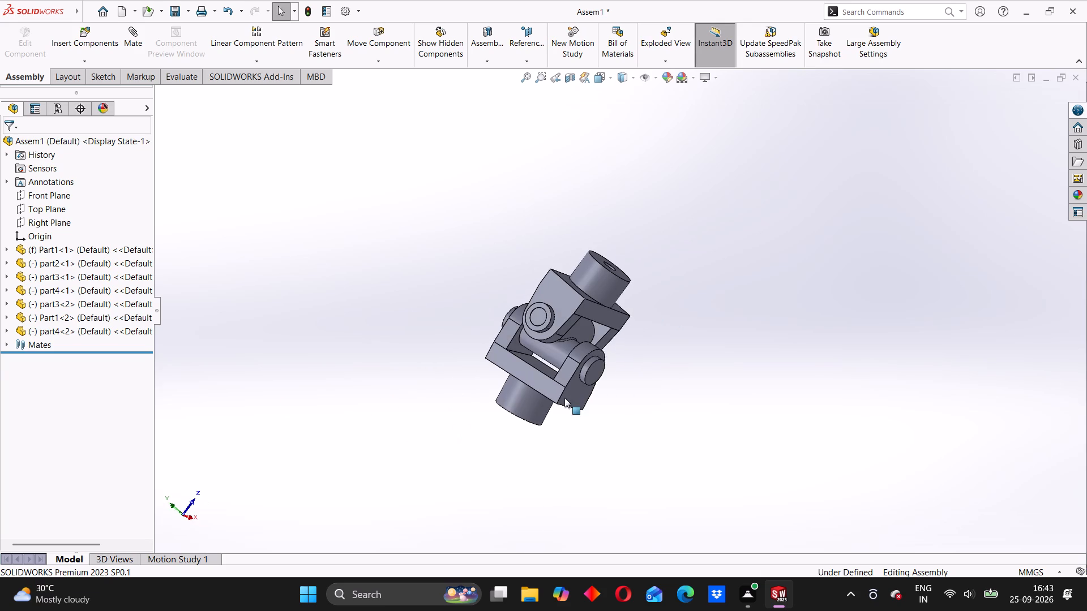
Rotate the part2 cross widely to check how the Part1 fork copy swings around the fixed fork.
drag(581, 328, 559, 368)
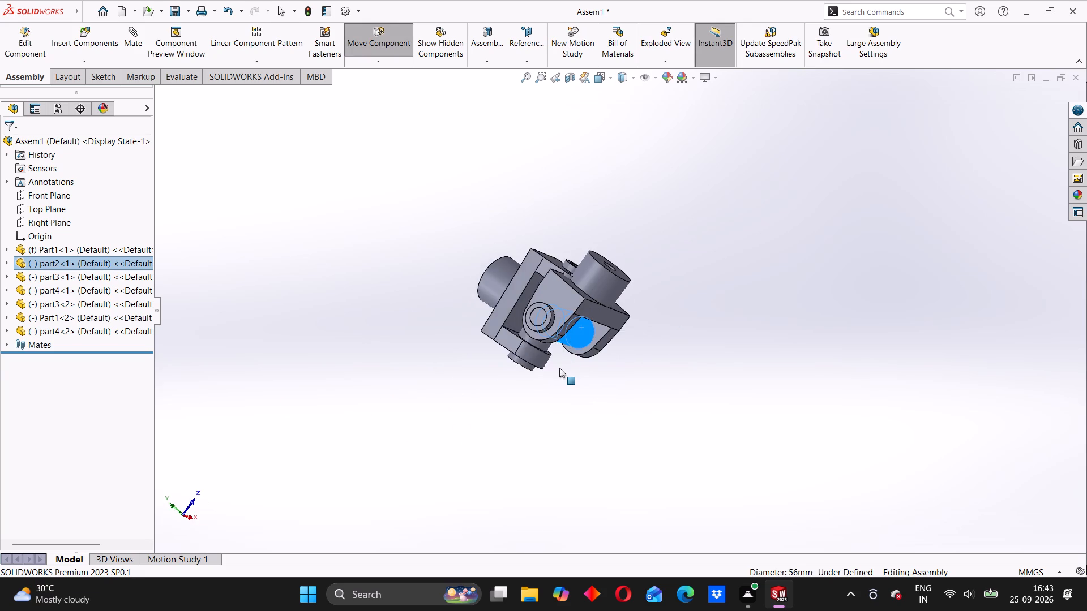
drag(559, 368, 613, 320)
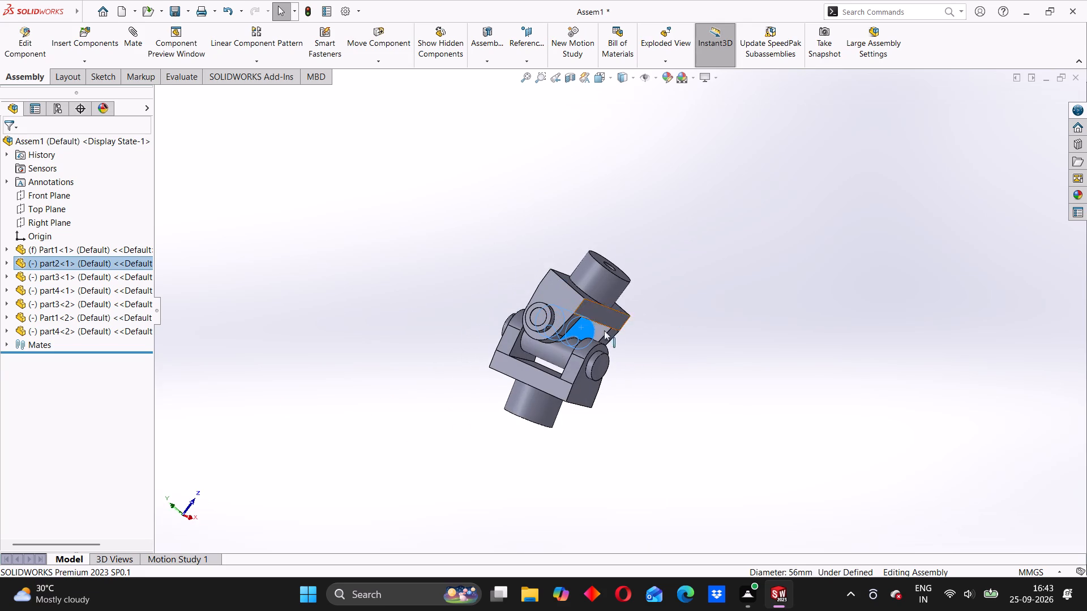
Fix the Part1 fork copy in place and test whether the part2 cross and the part3 pin copy still move.
right_click(555, 392)
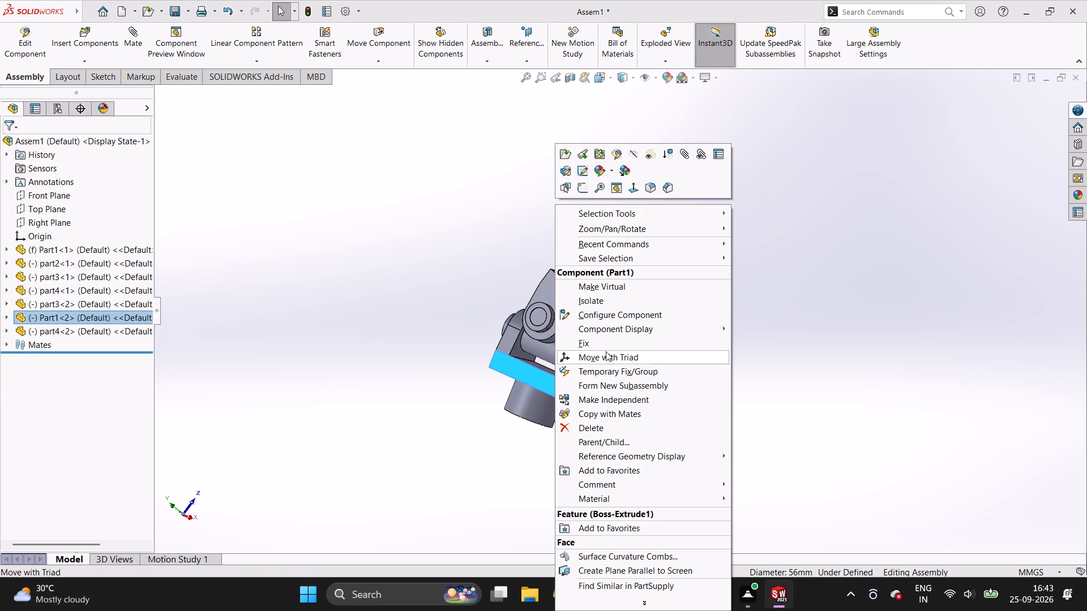
click(603, 342)
click(566, 334)
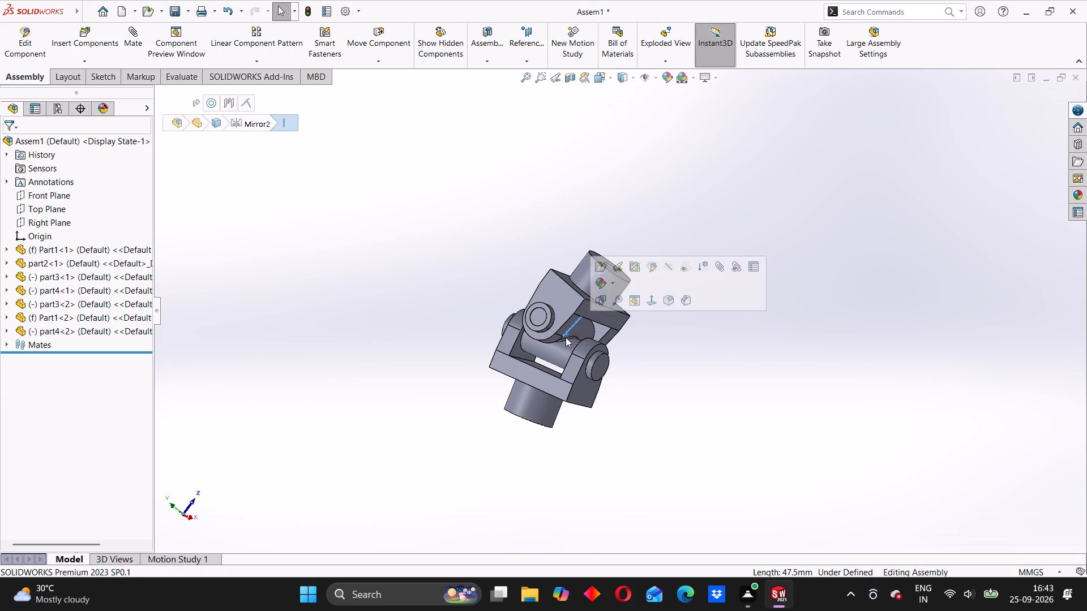
drag(554, 358, 576, 335)
click(657, 399)
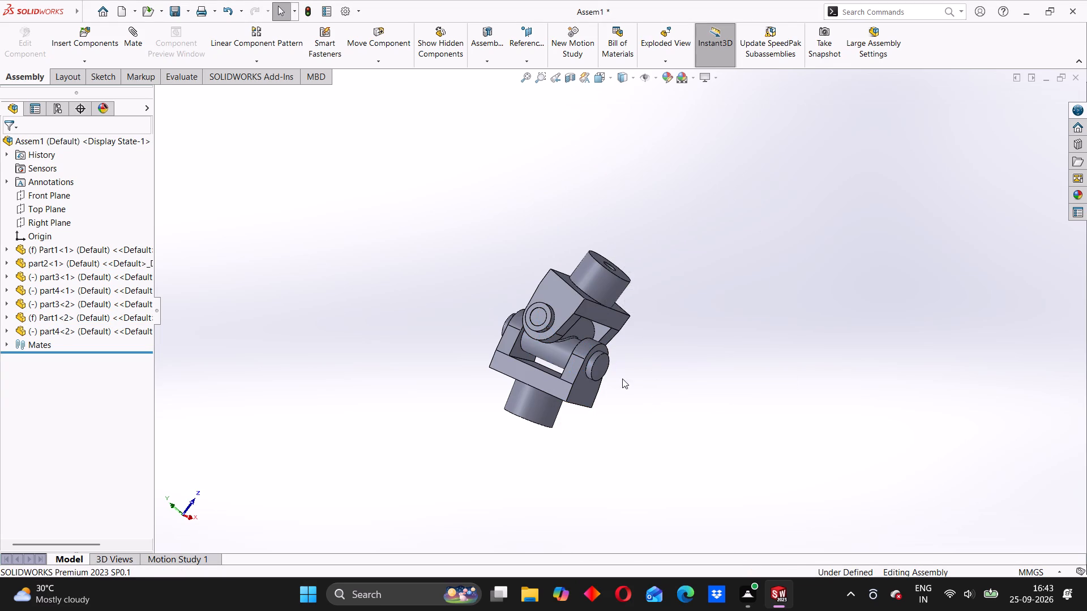
drag(595, 355, 581, 369)
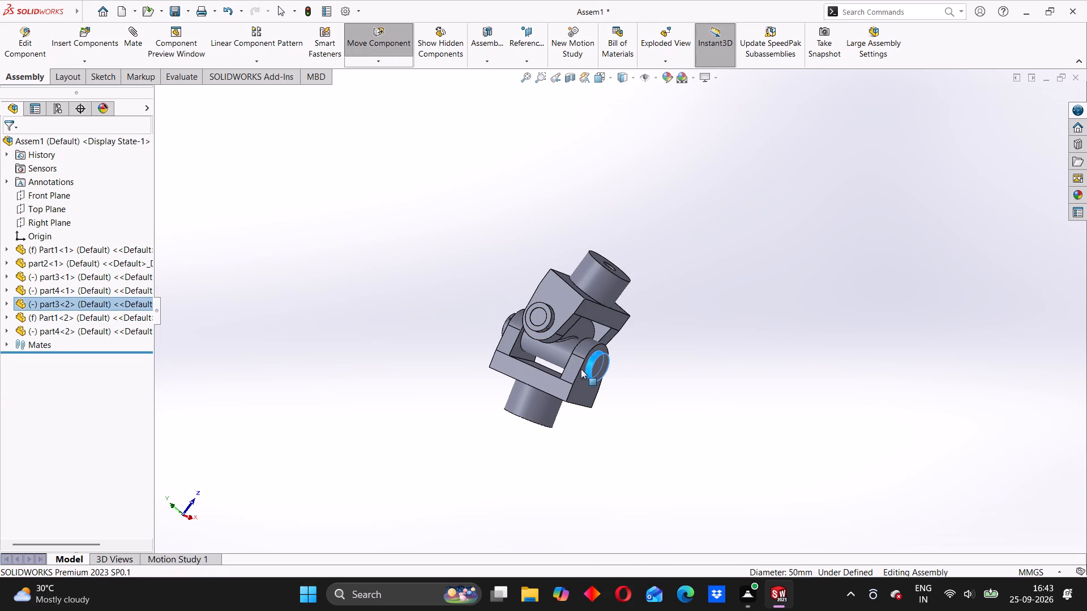
drag(581, 369, 644, 376)
Float the original Part1 fork so that only the fork copy remains fixed.
middle_drag(613, 434, 618, 438)
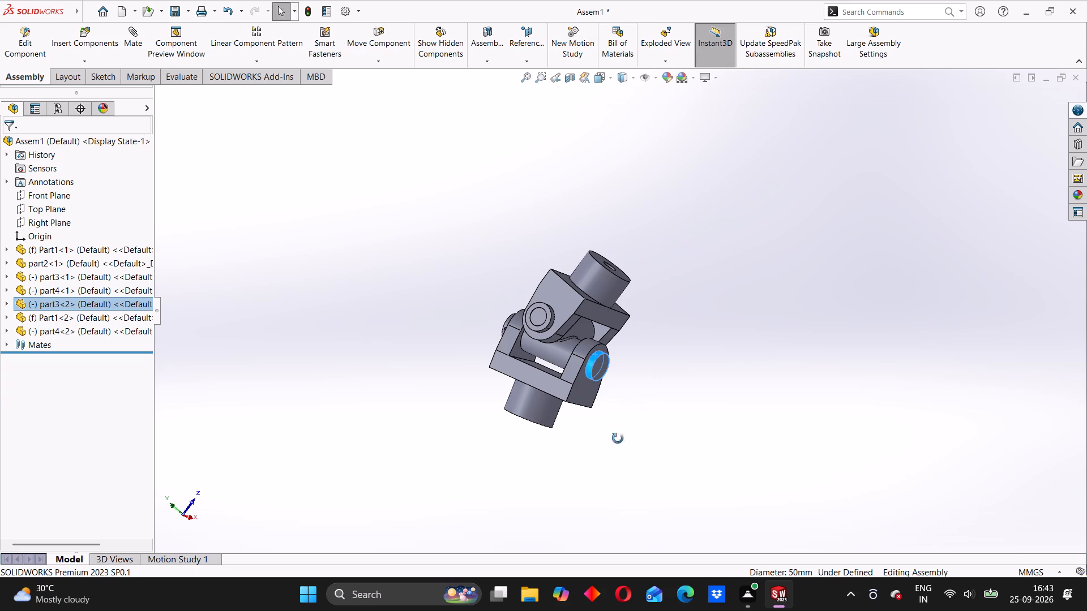
middle_drag(618, 438, 637, 443)
right_click(581, 296)
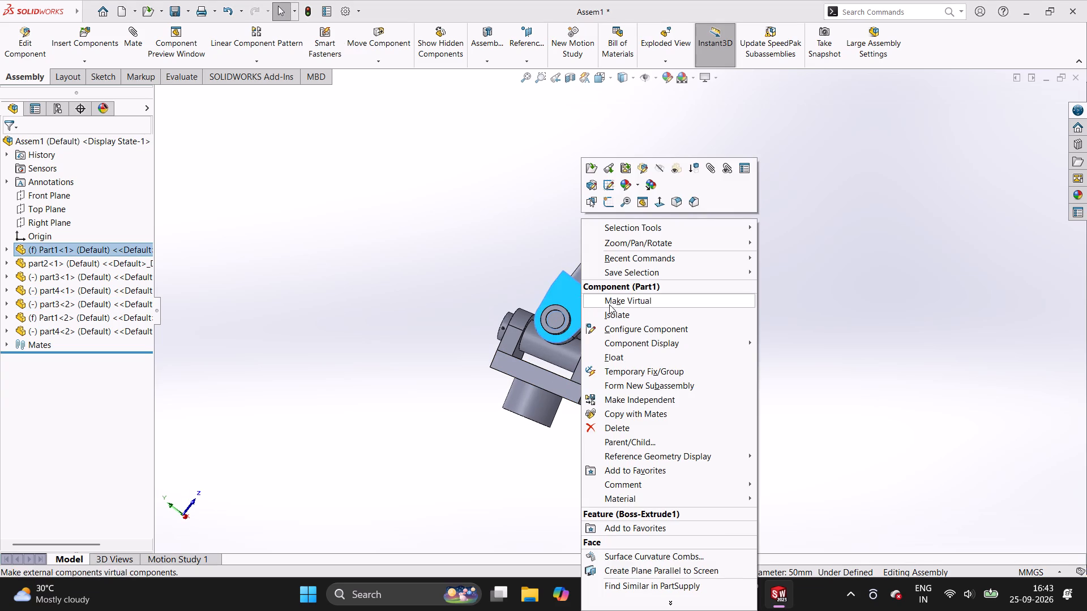
click(617, 356)
Swing the original Part1 fork and rotate the part2 cross to check the joint's motion about both pins.
drag(597, 278, 590, 282)
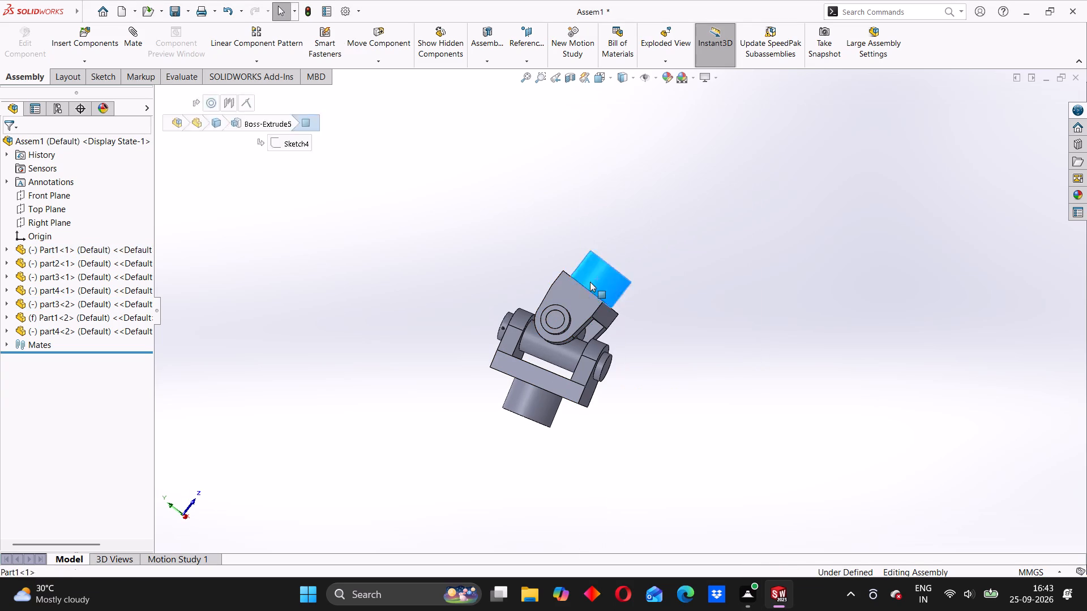
drag(590, 282, 621, 313)
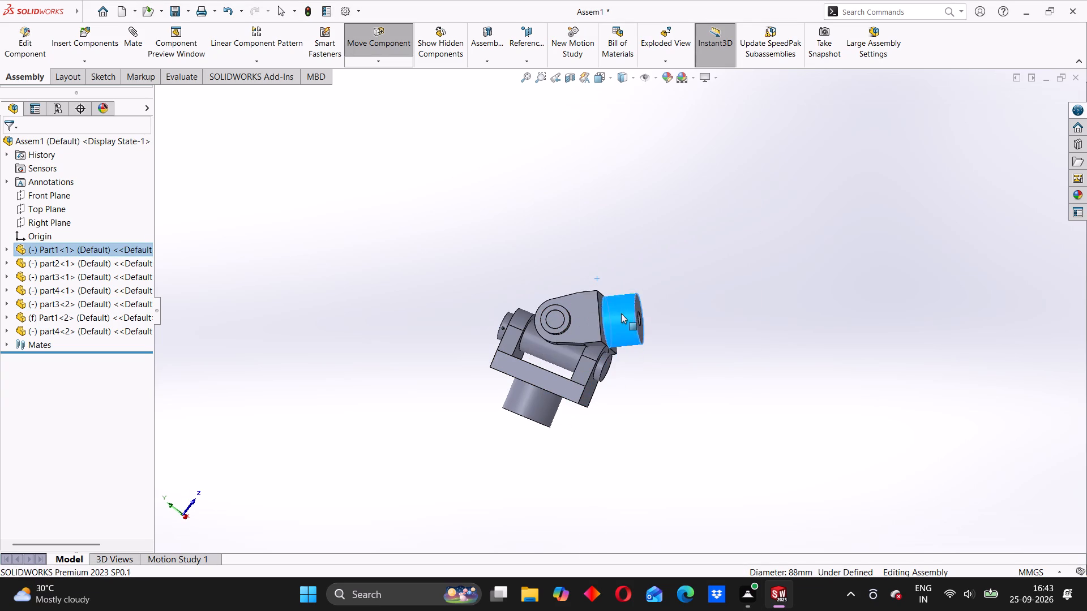
drag(621, 313, 619, 305)
drag(615, 307, 598, 261)
drag(559, 340, 584, 339)
drag(567, 354, 587, 331)
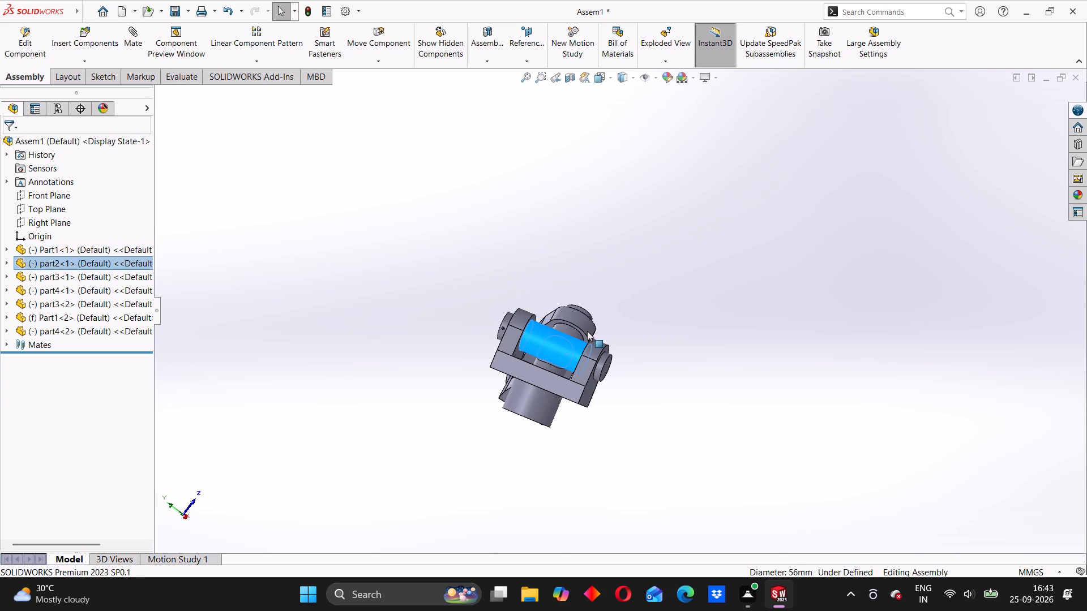
drag(587, 331, 566, 338)
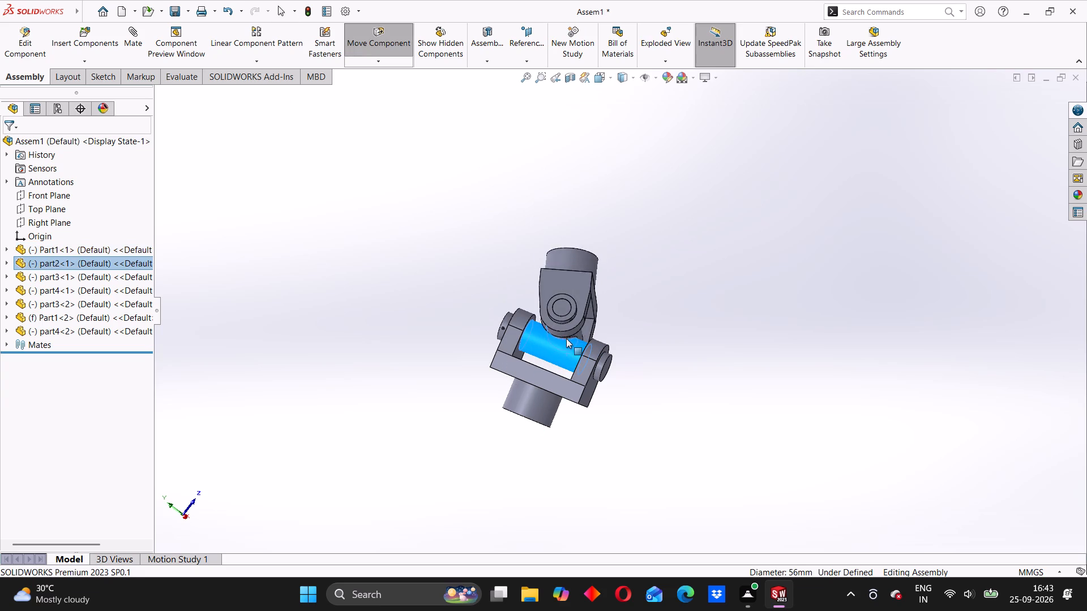
drag(566, 338, 566, 339)
middle_drag(627, 405, 541, 436)
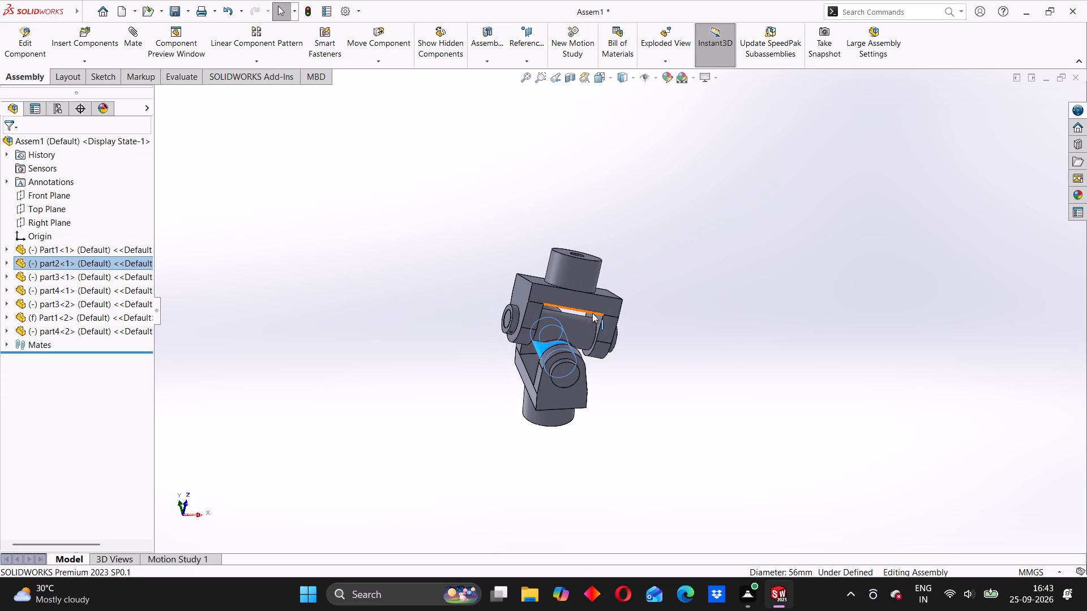
Swing the original Part1 fork back and forth about the part2 cross to check its motion relative to the fixed fork.
drag(583, 308, 565, 338)
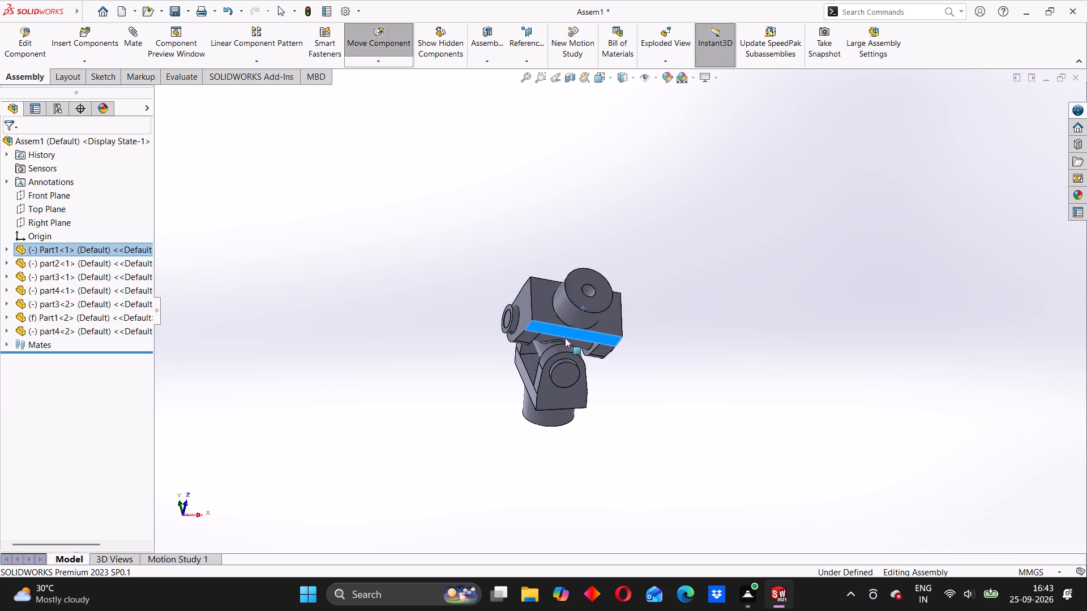
drag(565, 338, 566, 332)
scroll(585, 339, down, 2)
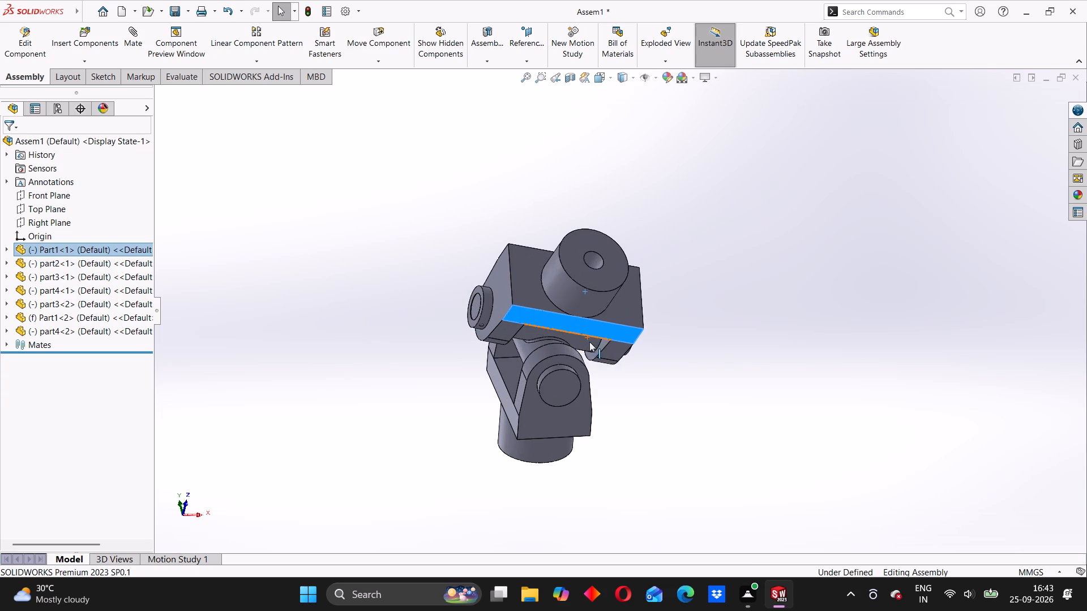
scroll(589, 342, down, 3)
middle_drag(636, 425, 708, 391)
drag(640, 243, 624, 228)
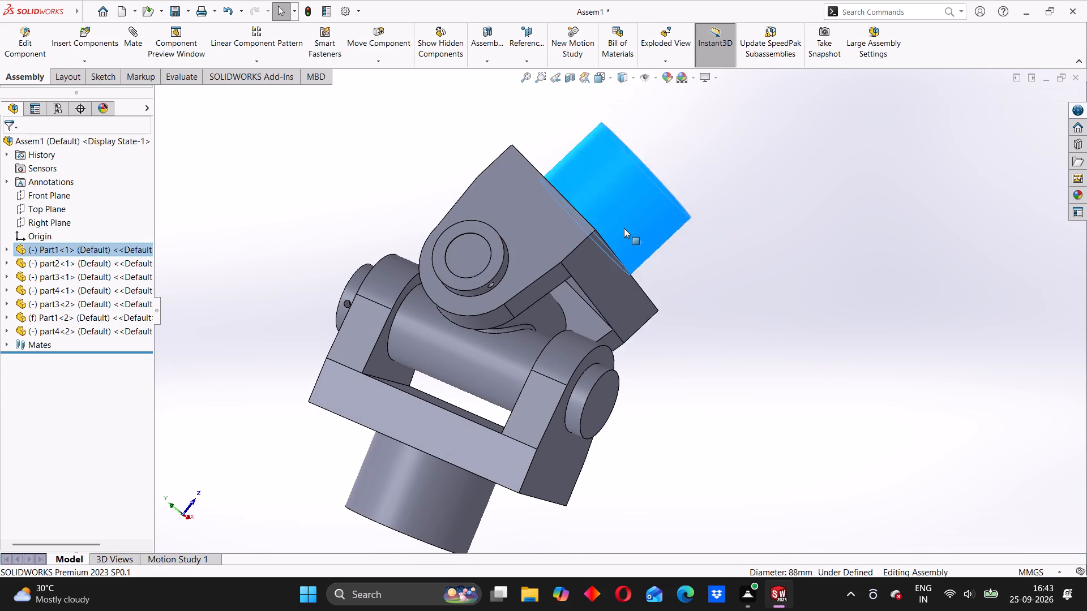
drag(624, 228, 601, 193)
scroll(652, 350, down, 3)
middle_drag(644, 368, 567, 373)
scroll(576, 387, up, 3)
middle_drag(609, 434, 532, 408)
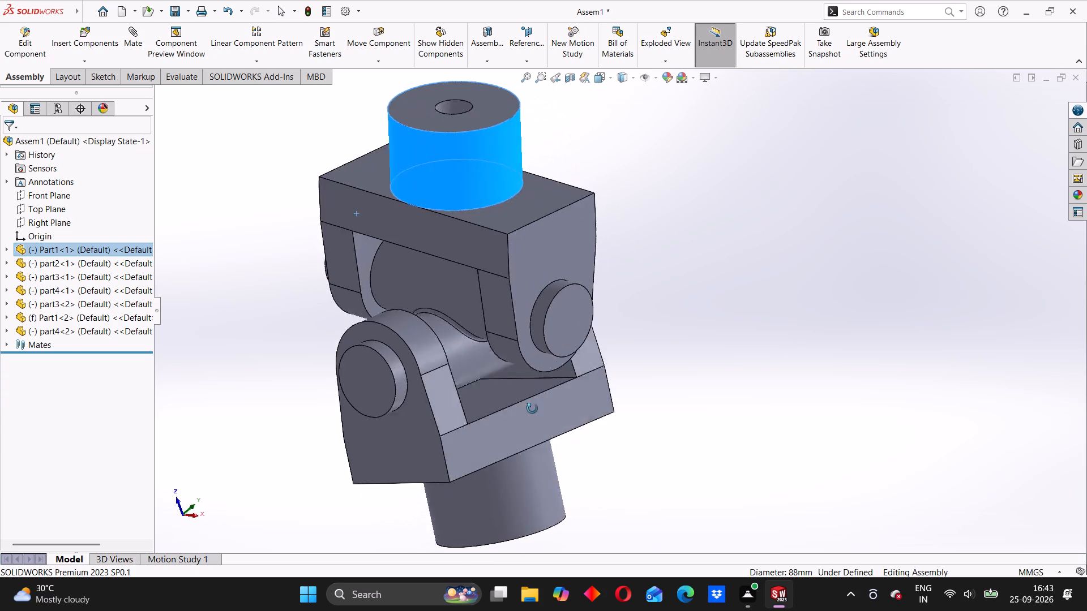
middle_drag(532, 408, 491, 368)
scroll(491, 365, up, 1)
scroll(491, 359, down, 3)
scroll(553, 375, up, 2)
drag(540, 195, 547, 189)
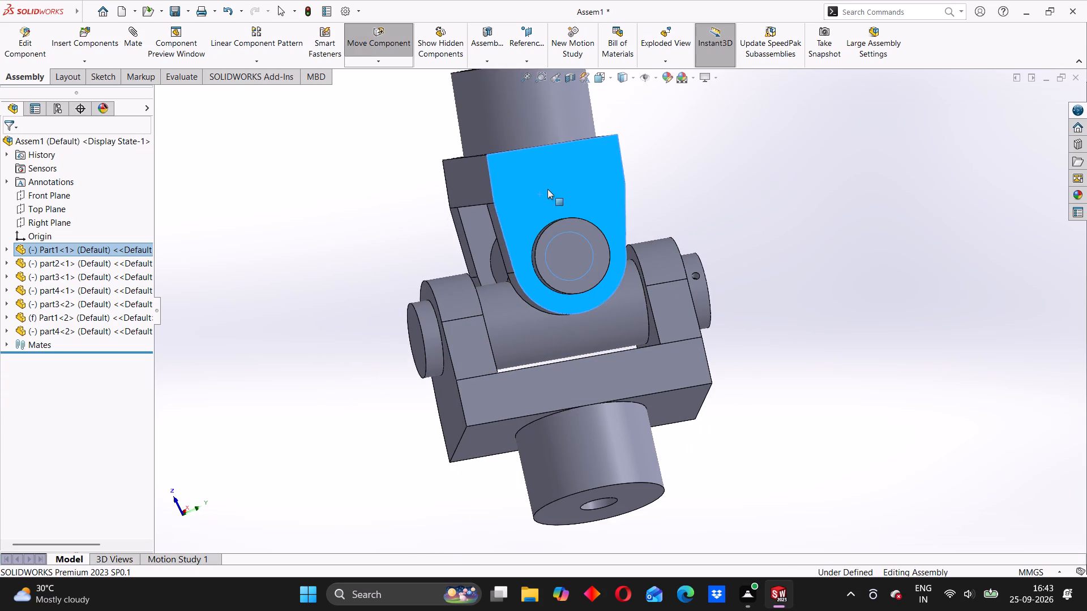
drag(547, 189, 580, 167)
Adjust the tilt of the original Part1 fork in small moves and inspect the joint from several sides.
scroll(597, 289, up, 3)
middle_drag(590, 348, 682, 425)
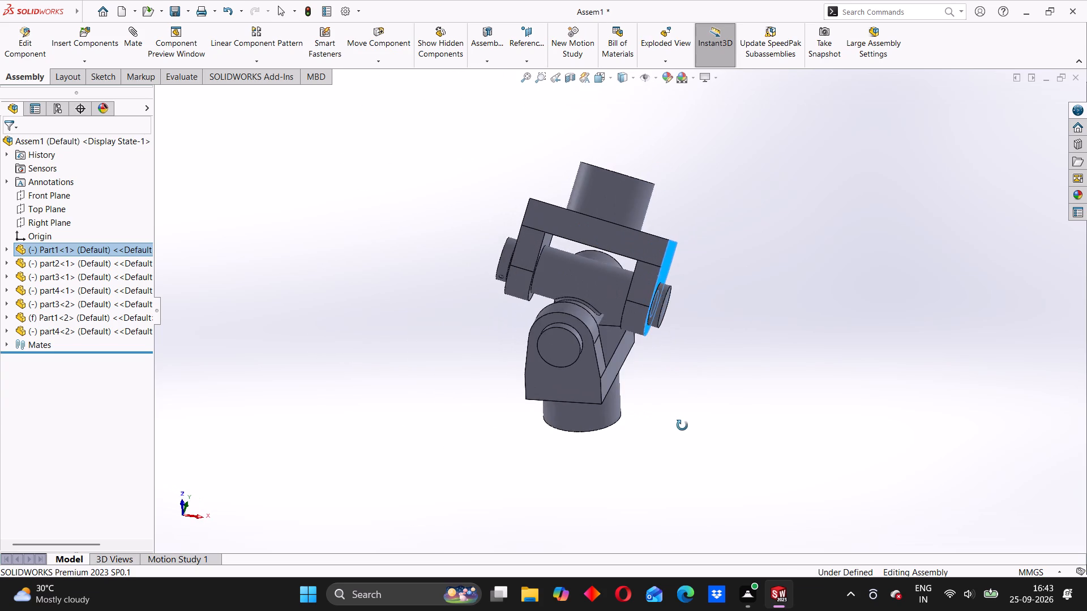
middle_drag(682, 425, 683, 425)
scroll(658, 321, down, 2)
scroll(655, 324, up, 2)
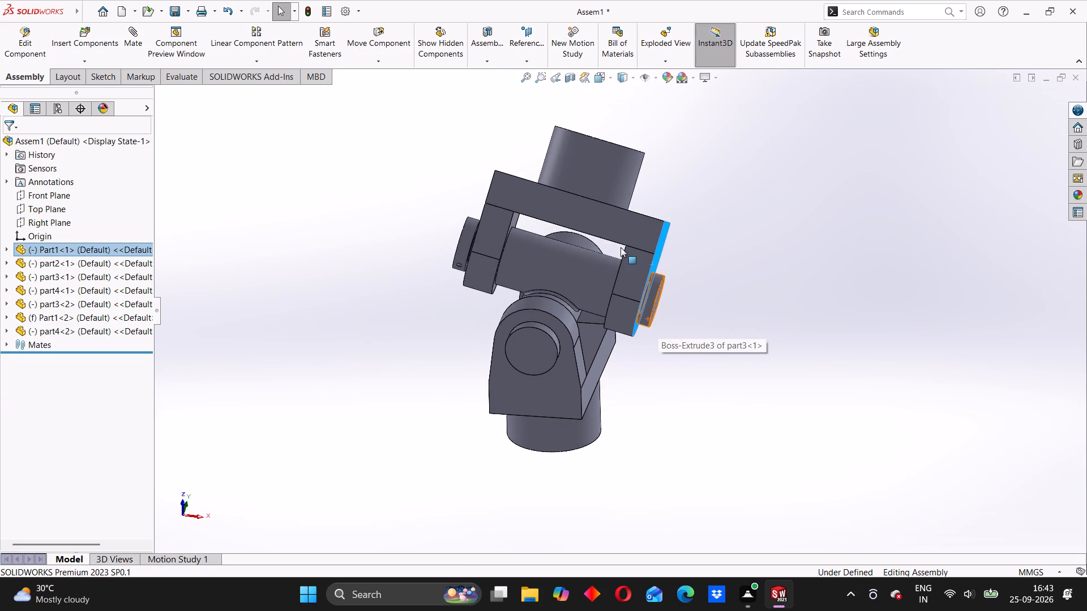
drag(619, 242, 598, 245)
middle_drag(679, 364, 554, 325)
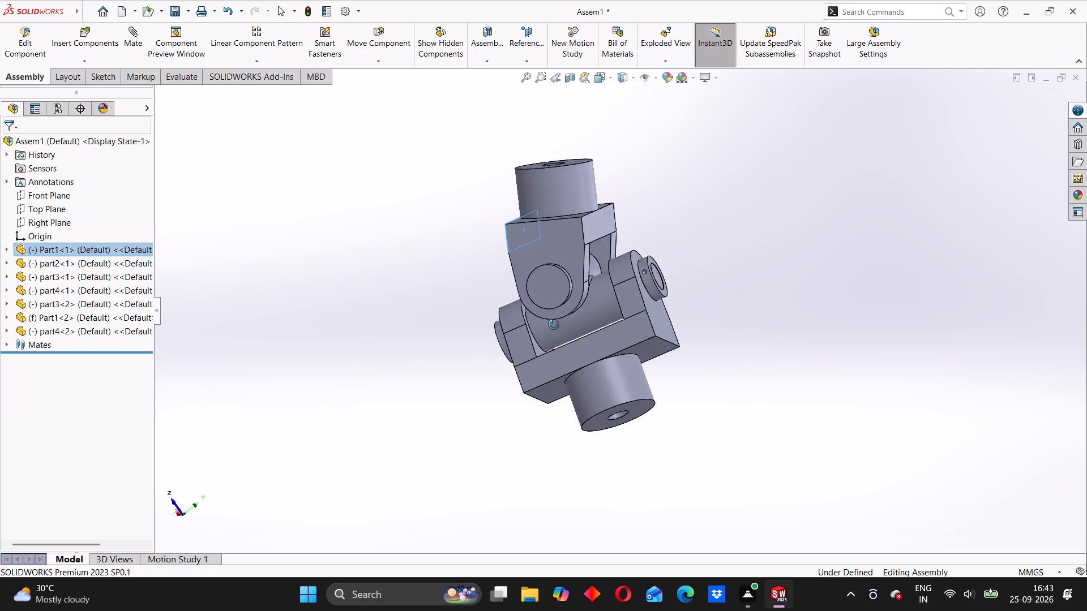
middle_drag(554, 325, 561, 285)
click(464, 283)
middle_drag(539, 431, 557, 408)
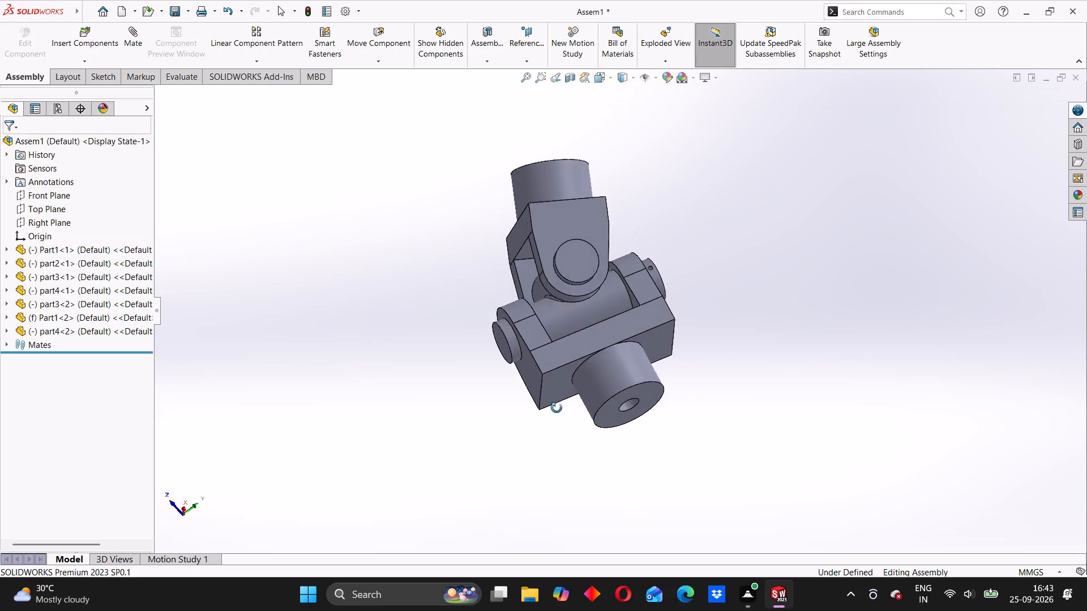
middle_drag(557, 408, 551, 360)
middle_drag(606, 470, 696, 435)
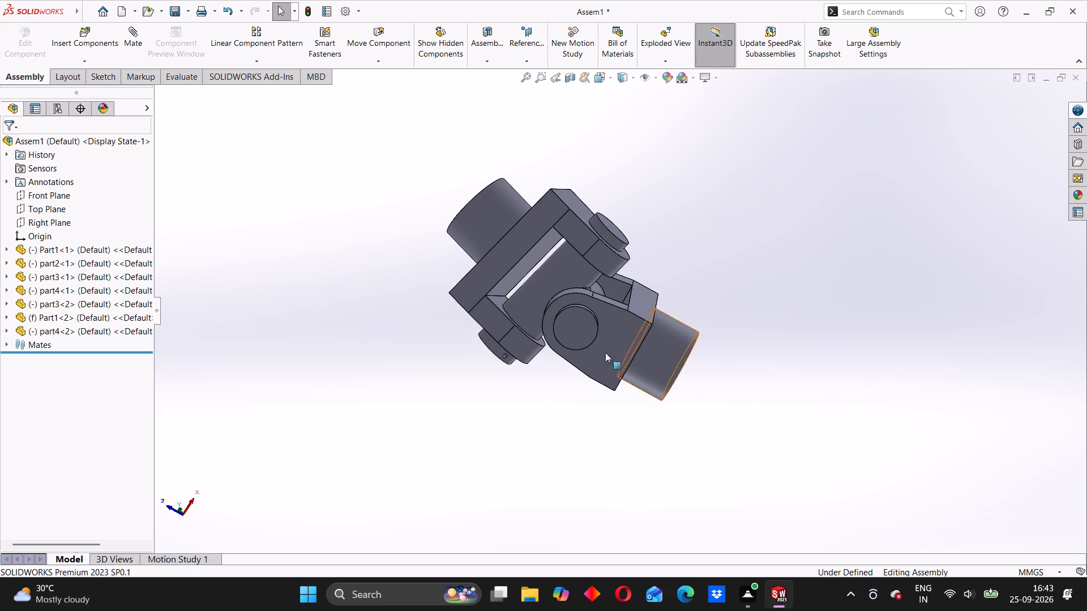
drag(516, 233, 492, 270)
middle_drag(635, 420, 580, 410)
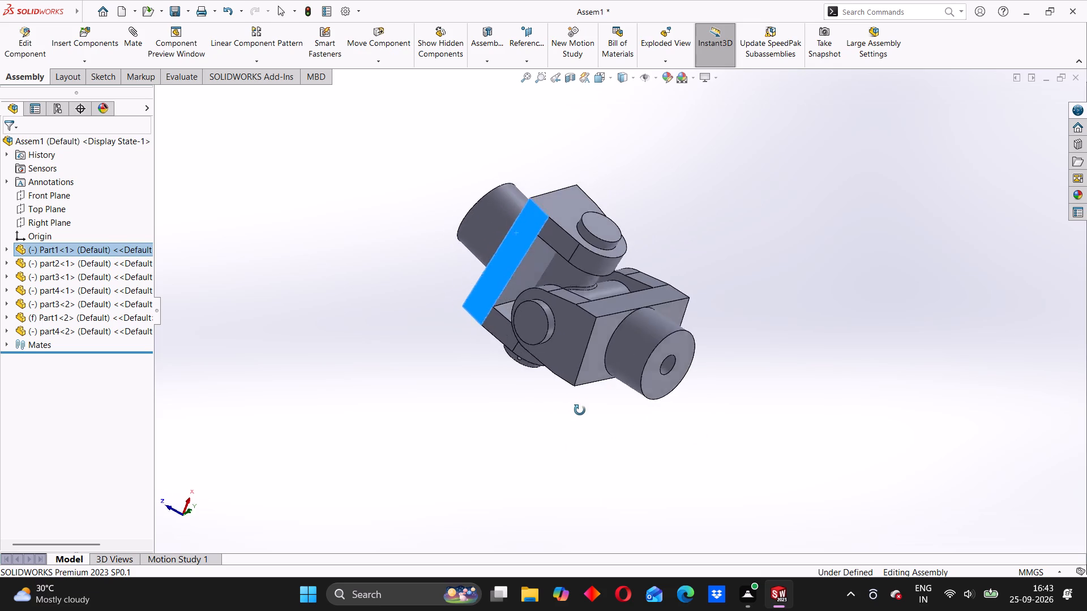
middle_drag(580, 410, 572, 474)
middle_drag(567, 432, 597, 445)
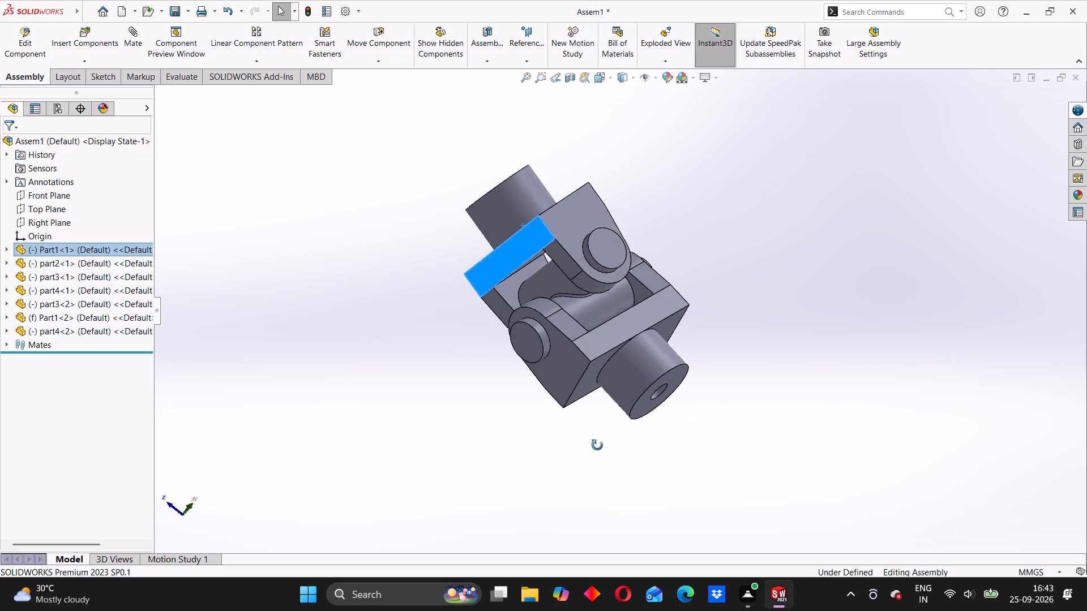
middle_drag(597, 445, 672, 424)
click(714, 285)
middle_drag(708, 356, 705, 294)
middle_drag(691, 321, 739, 248)
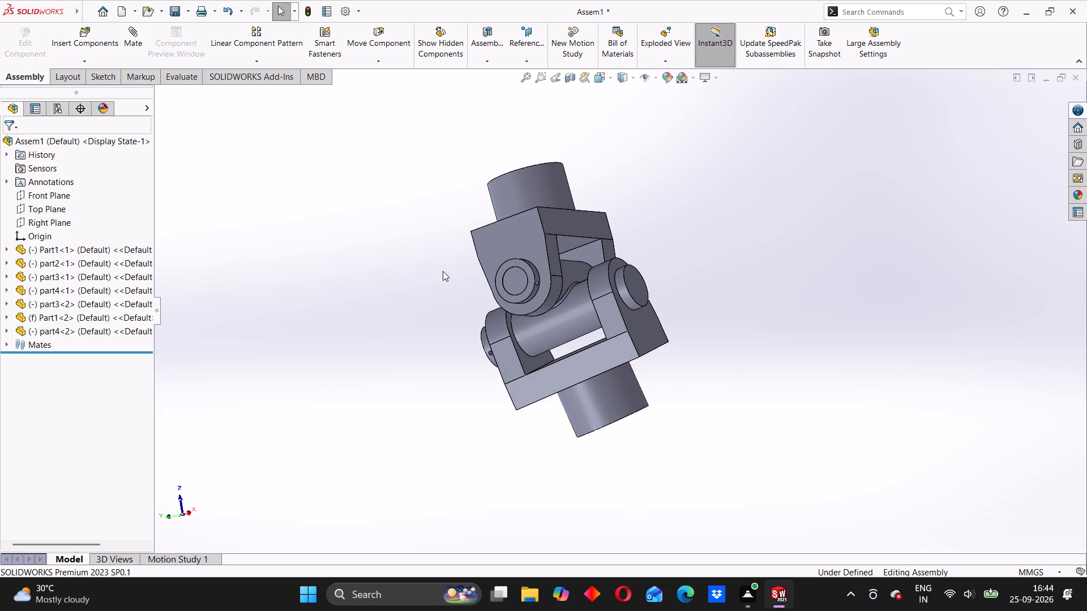
Rebuild the assembly and save it as Assem1 in SOLIDWORKS Assembly format in the ASSEBLY 5 folder.
click(187, 11)
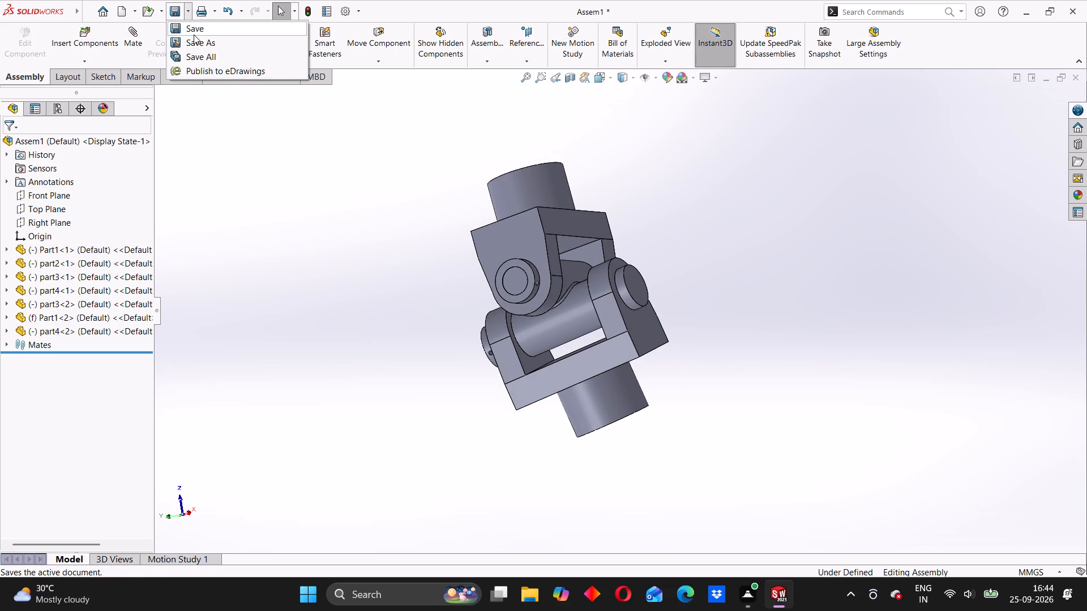
click(194, 39)
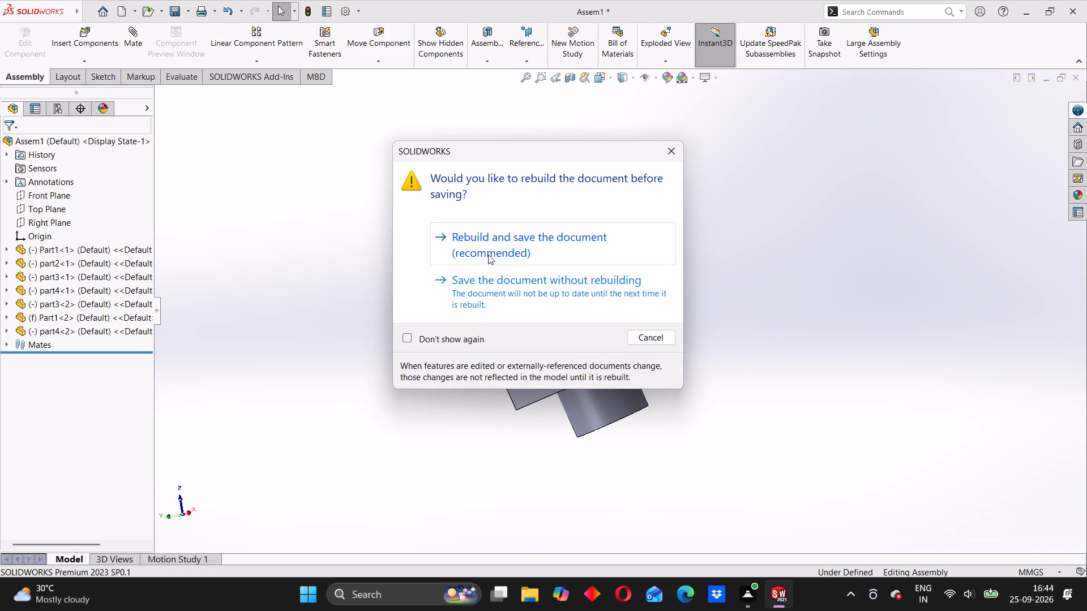
click(493, 252)
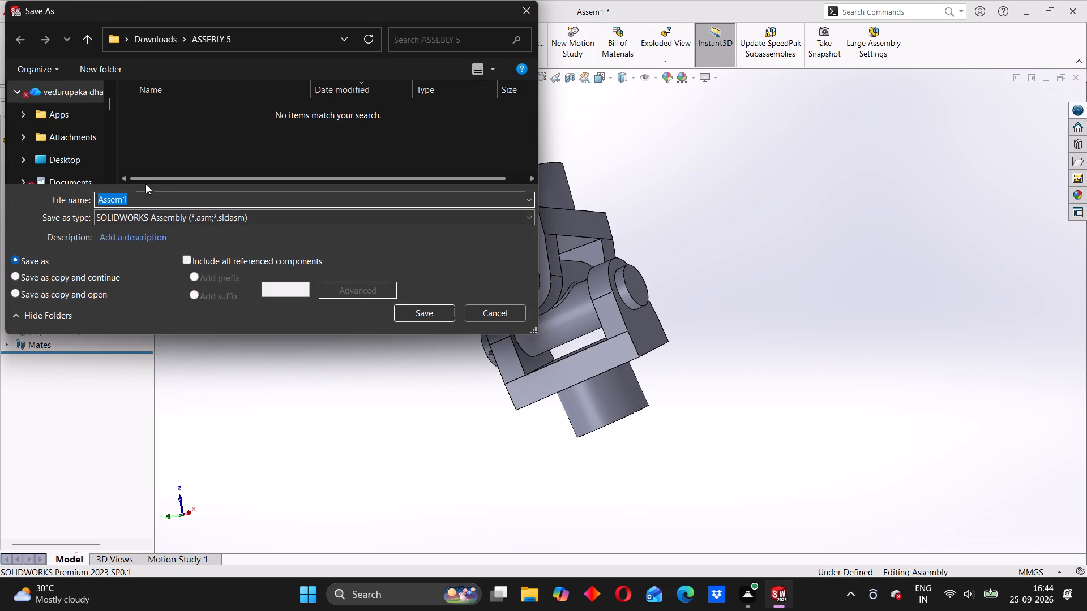
click(409, 317)
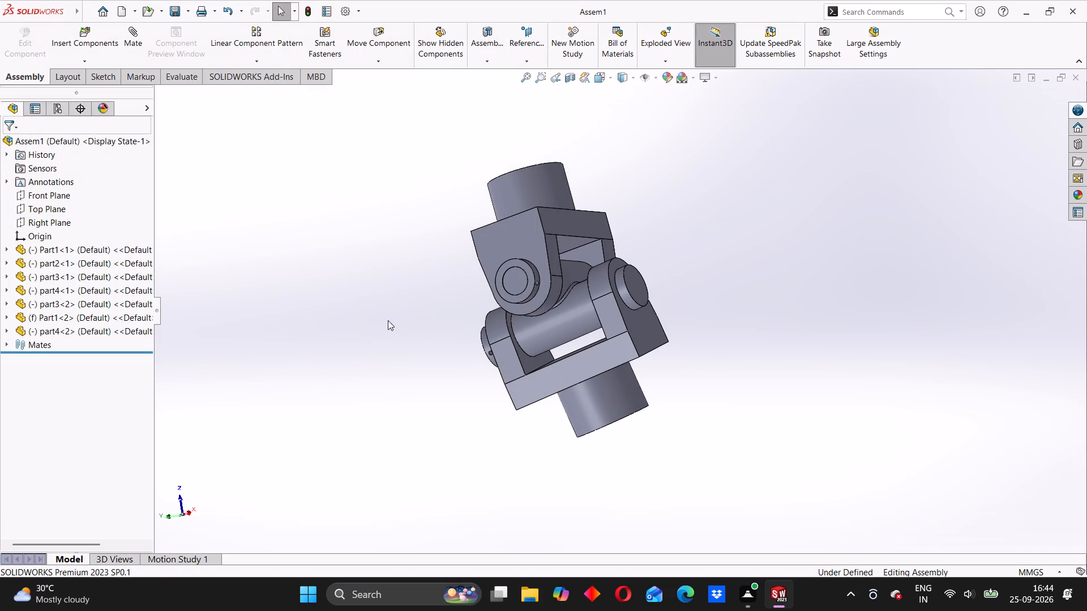
Save the assembly also as an Adobe PDF named Assem1 in the ASSEBLY 5 folder.
click(189, 8)
click(195, 41)
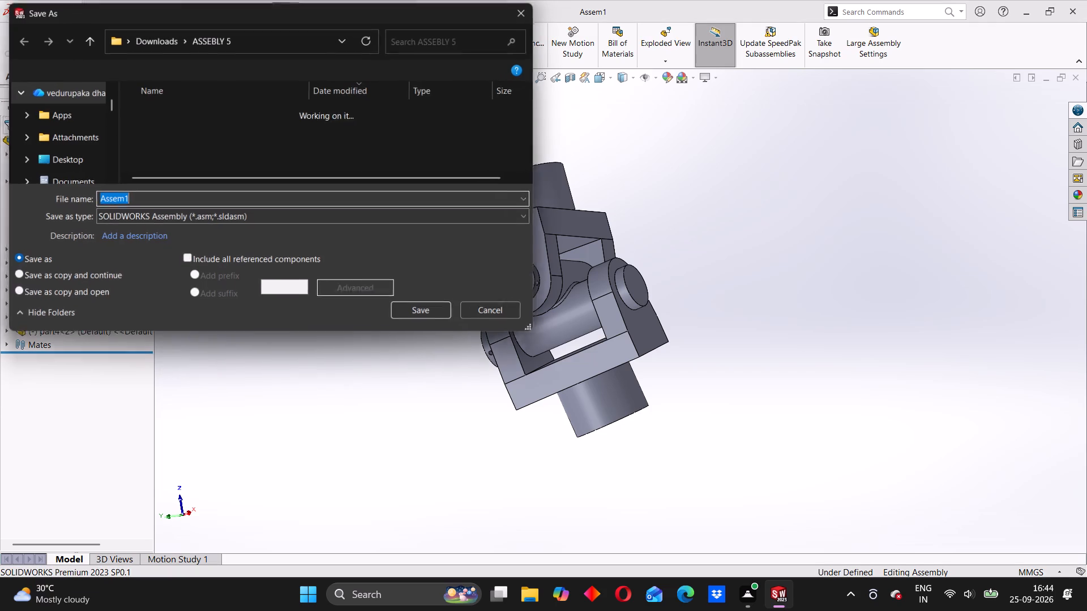
click(316, 220)
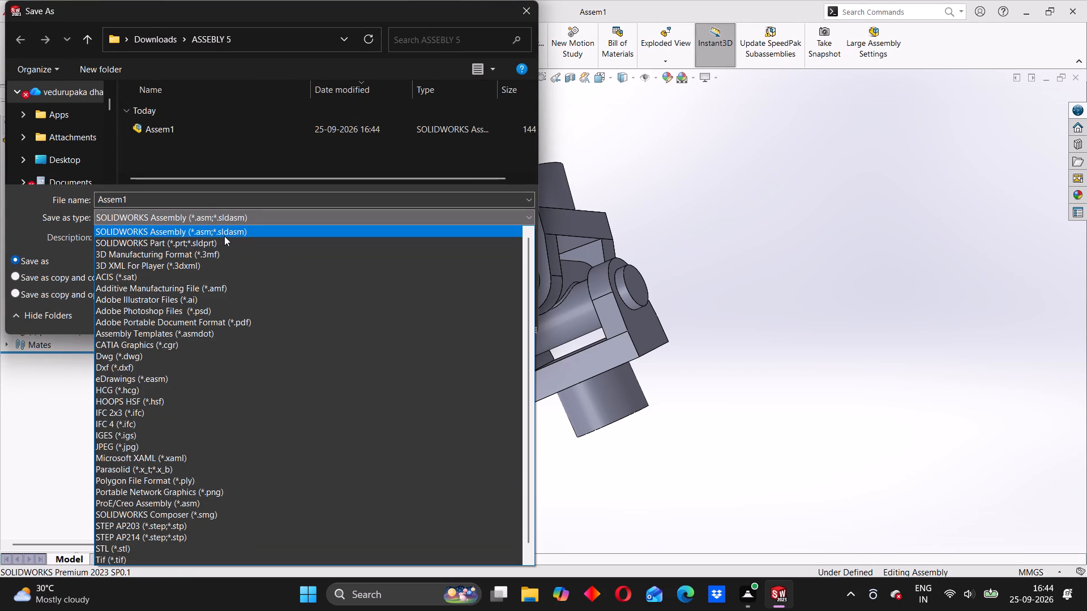
click(214, 321)
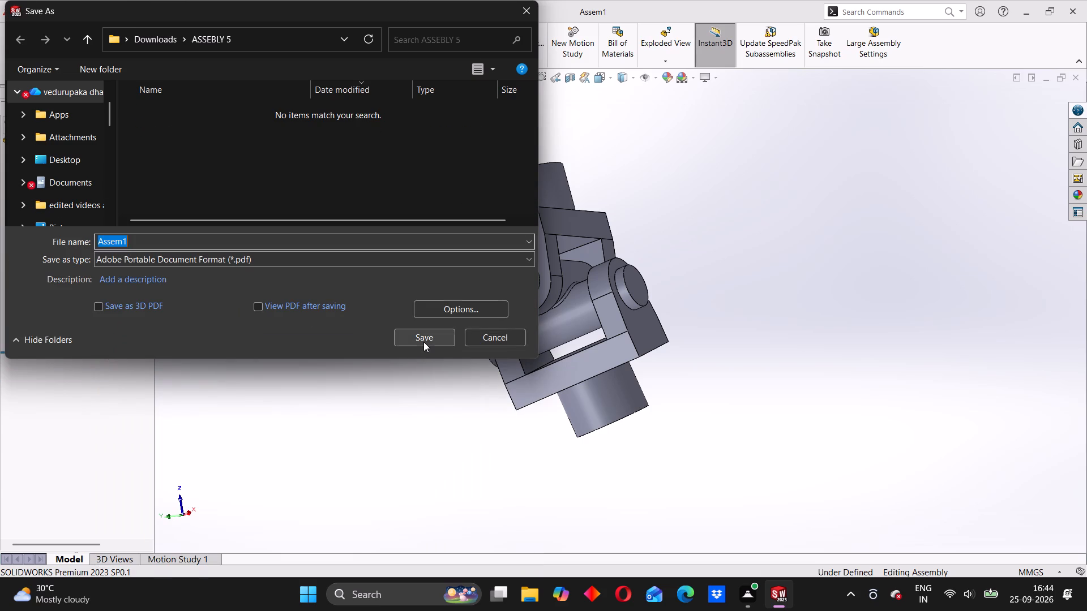
click(423, 342)
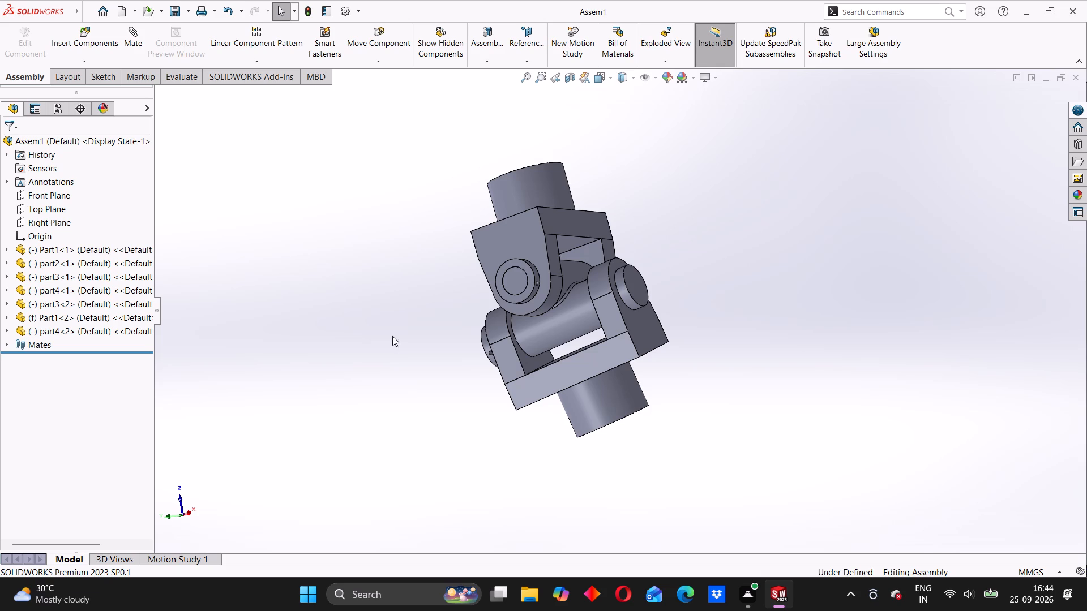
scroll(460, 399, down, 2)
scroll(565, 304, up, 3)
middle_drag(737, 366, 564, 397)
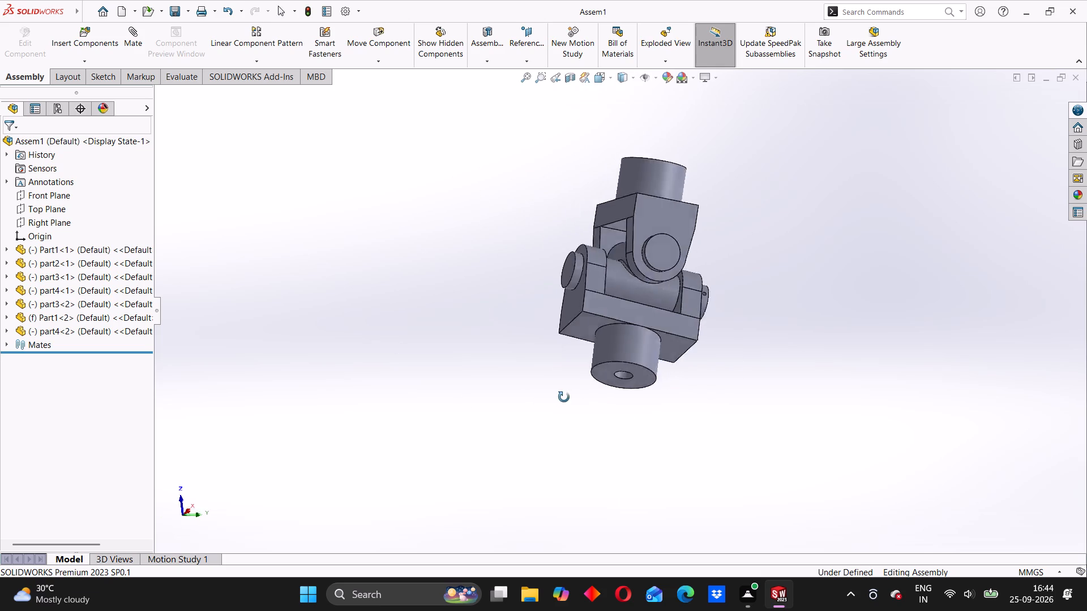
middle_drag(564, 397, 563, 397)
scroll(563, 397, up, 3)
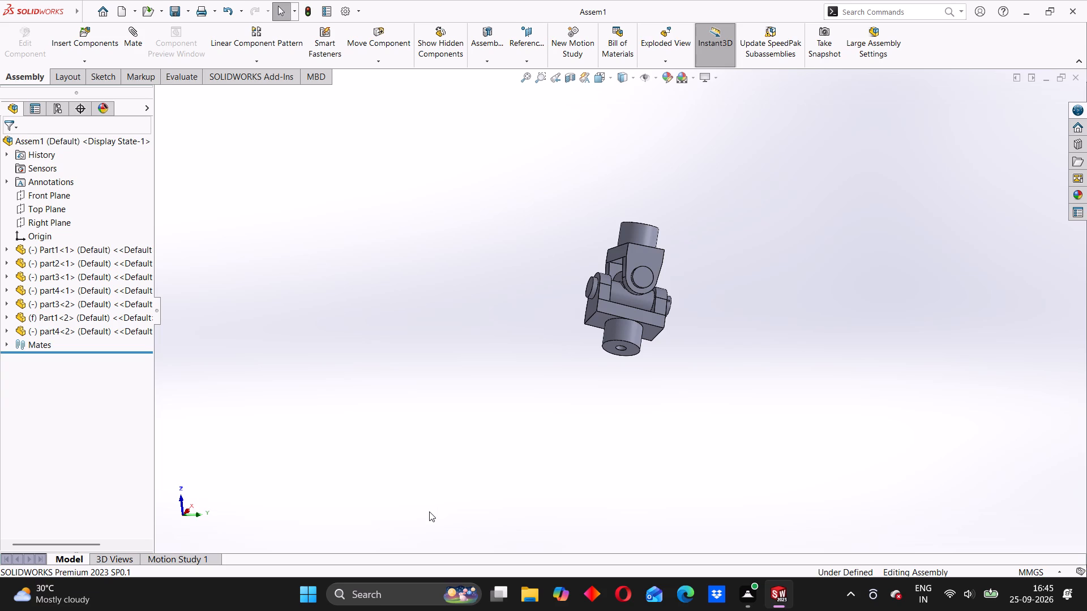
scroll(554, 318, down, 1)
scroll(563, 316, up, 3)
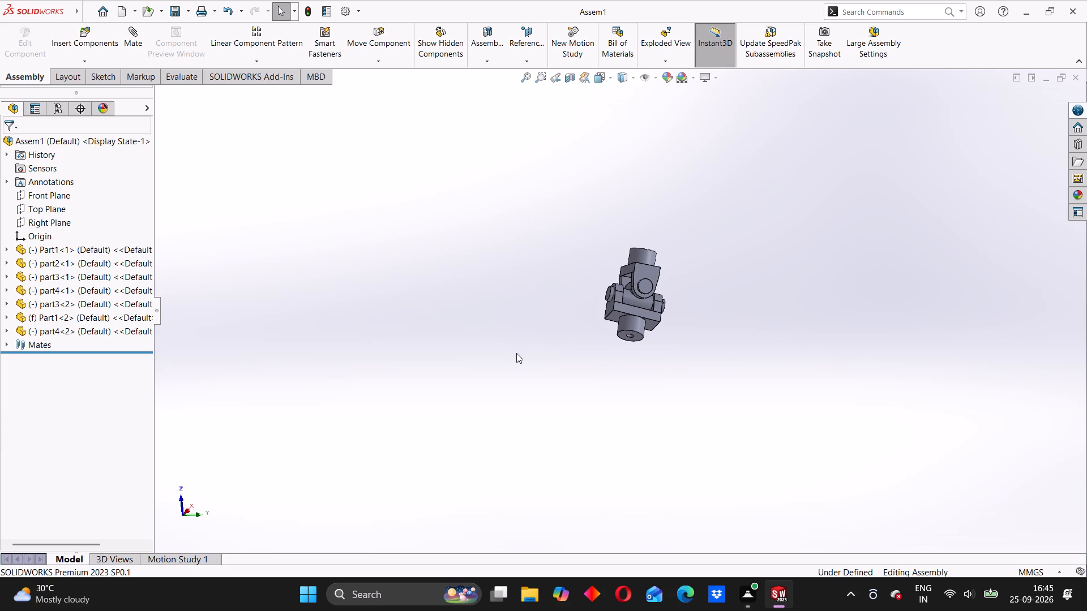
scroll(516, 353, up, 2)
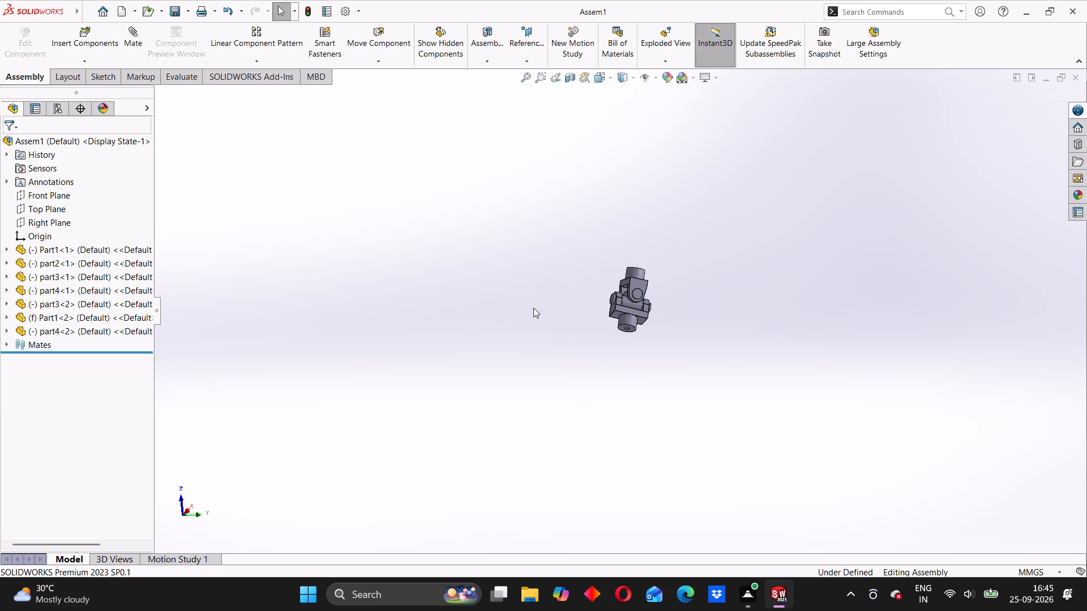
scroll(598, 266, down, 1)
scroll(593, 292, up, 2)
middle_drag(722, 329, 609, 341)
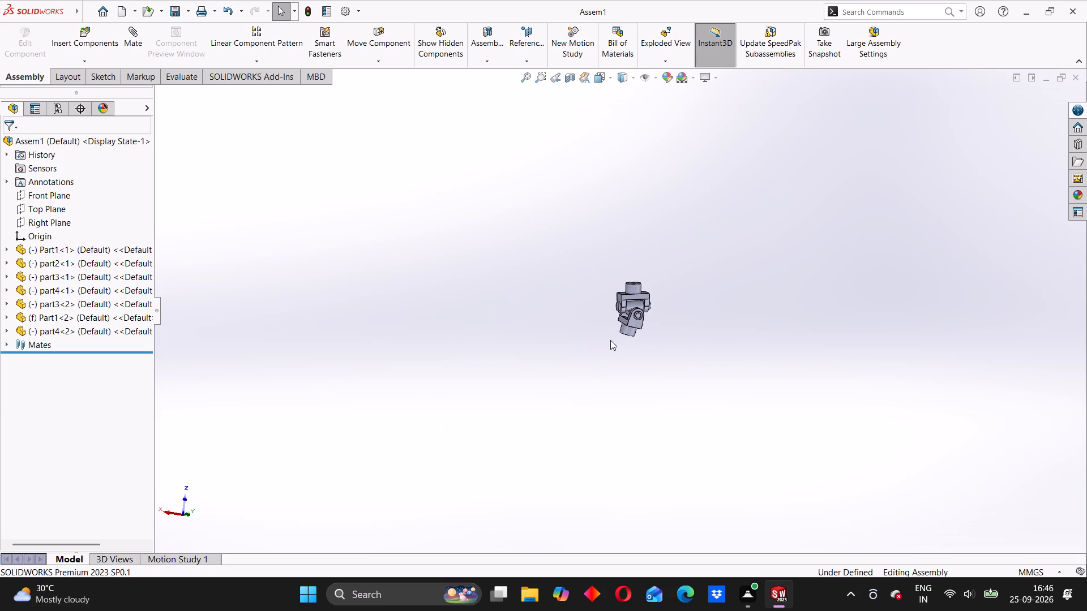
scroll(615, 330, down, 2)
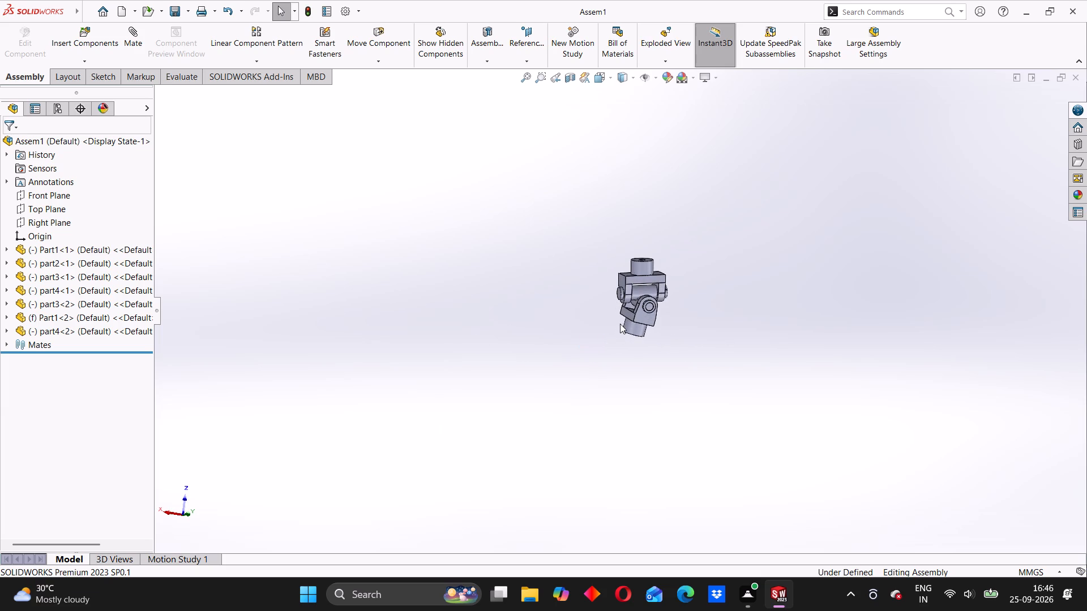
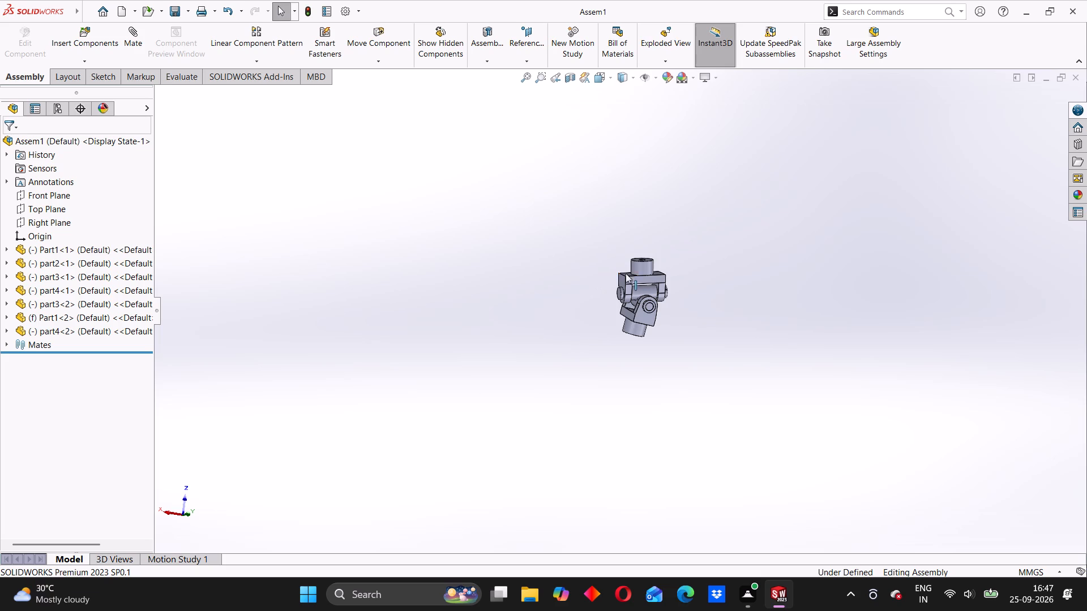
Swing the free Part1 fork about the part2 cross from two viewing directions to check the joint's motion.
scroll(647, 322, down, 4)
middle_drag(682, 308, 488, 310)
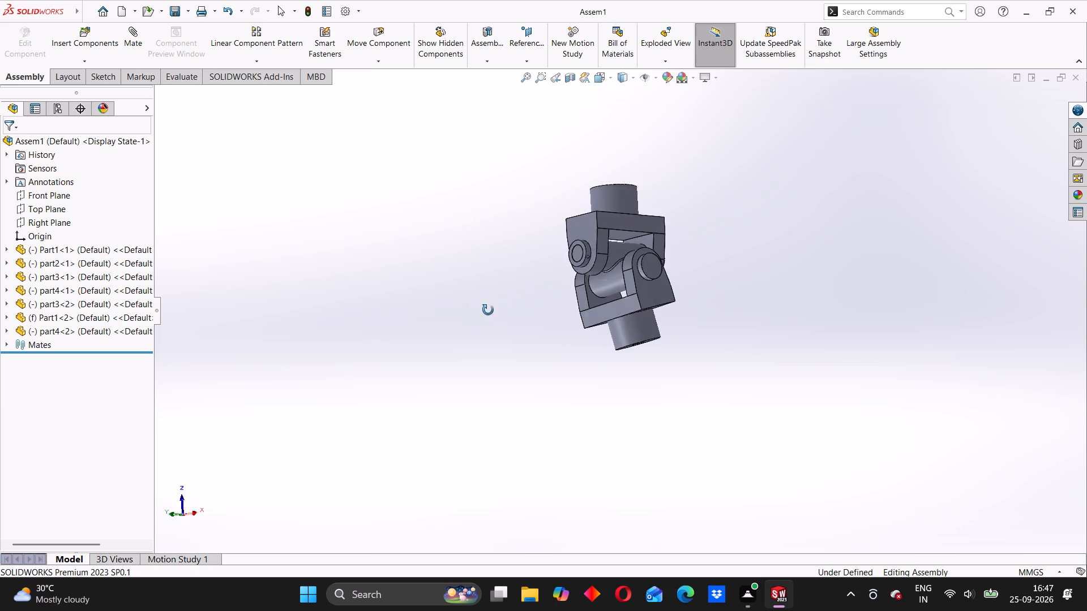
middle_drag(488, 310, 622, 313)
scroll(590, 299, down, 1)
middle_drag(600, 292, 613, 296)
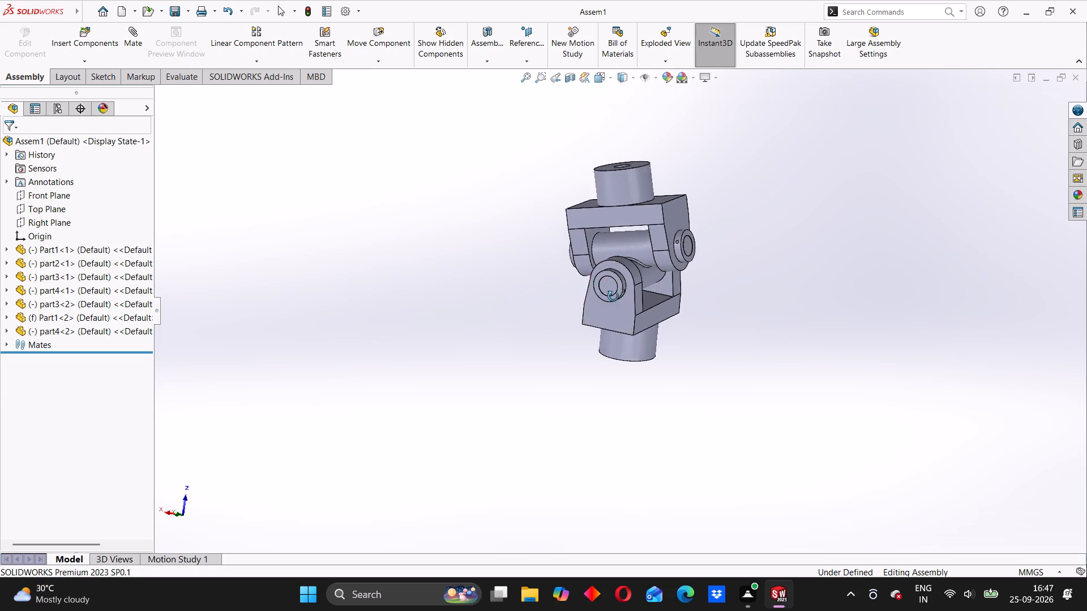
middle_drag(613, 296, 702, 300)
scroll(649, 274, up, 3)
drag(621, 264, 659, 241)
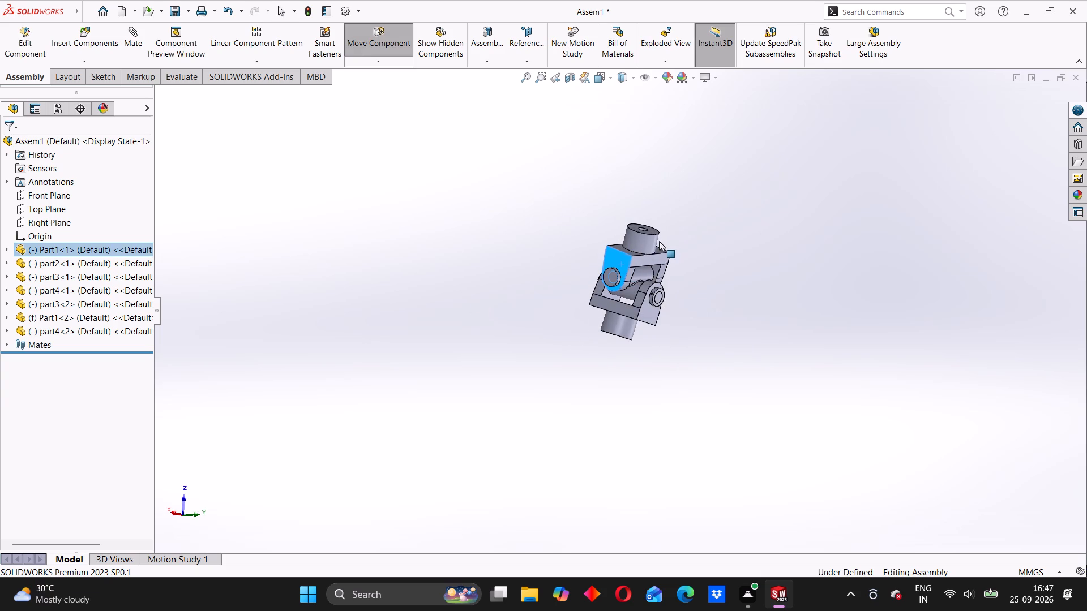
drag(659, 241, 662, 239)
middle_drag(664, 292, 582, 341)
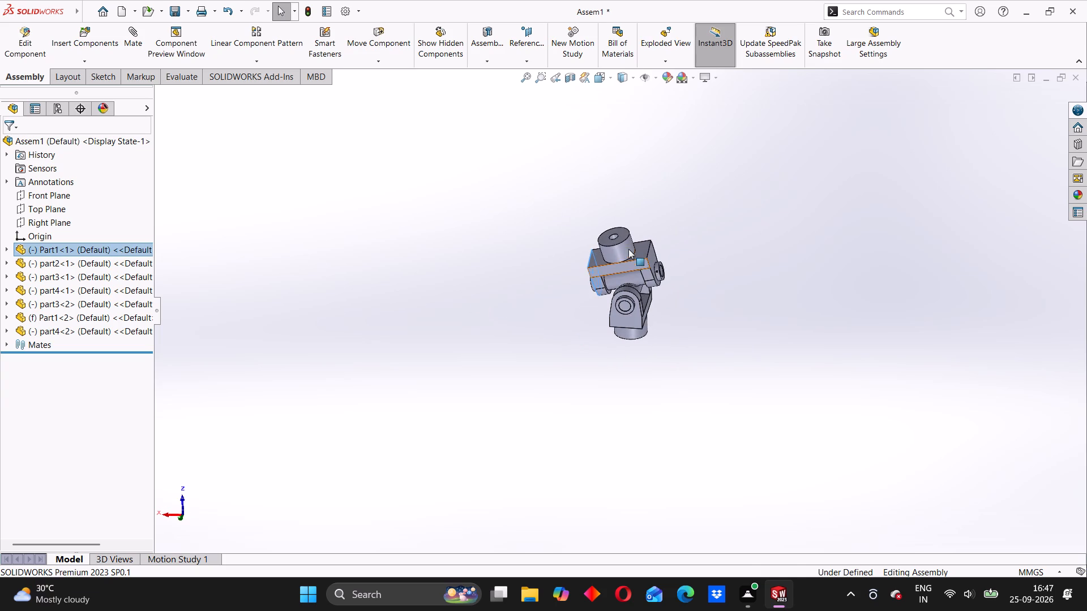
drag(628, 251, 645, 252)
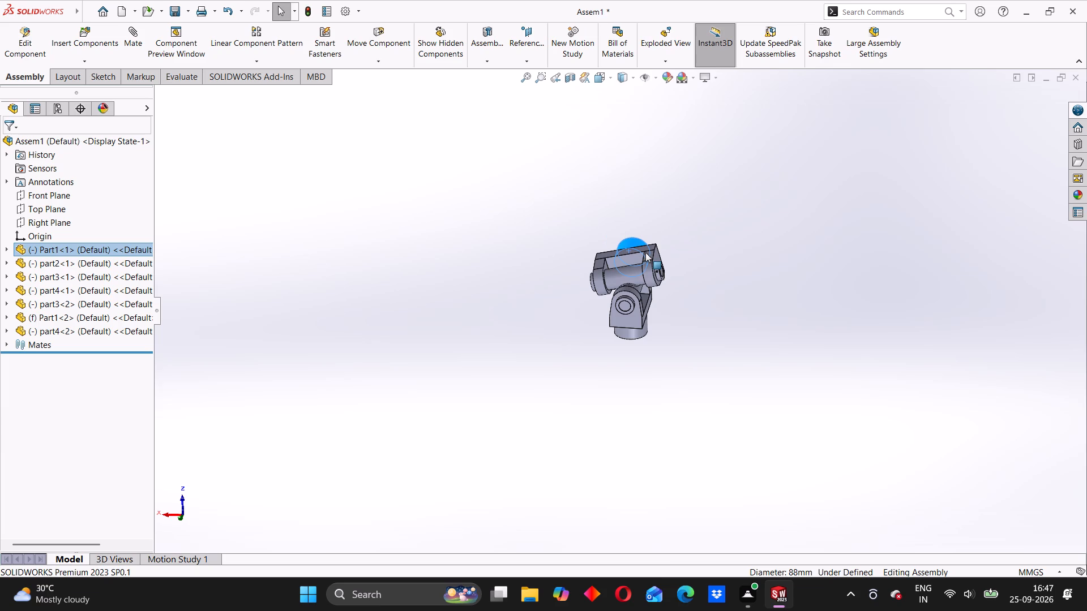
drag(645, 252, 643, 260)
Tilt the free Part1 fork by its cylindrical hub to readjust its angle relative to the fixed fork.
scroll(684, 261, up, 2)
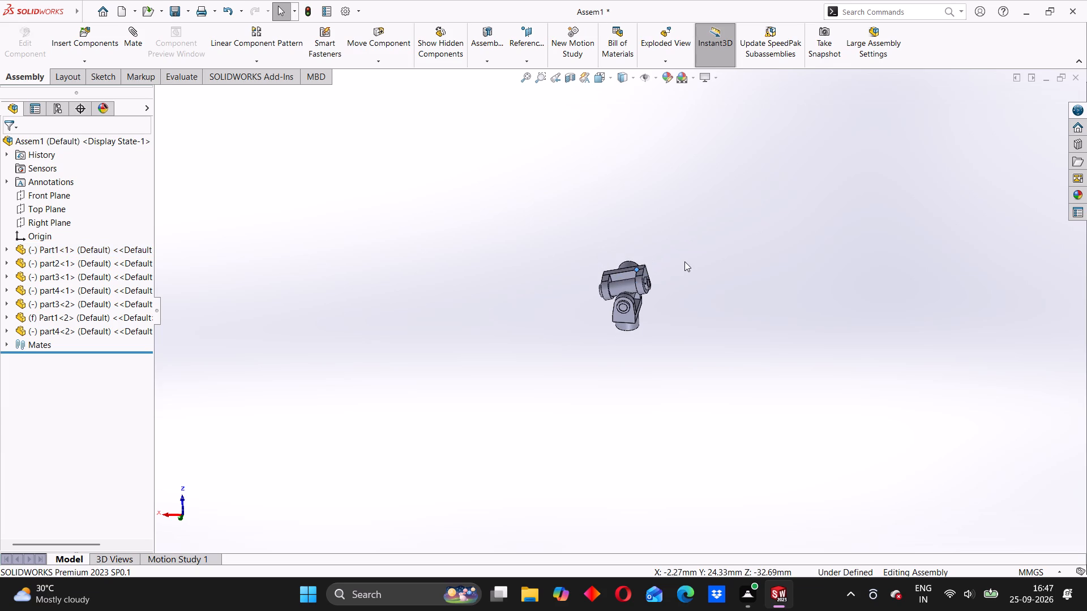
middle_drag(666, 282, 651, 365)
click(571, 330)
middle_drag(660, 275, 640, 304)
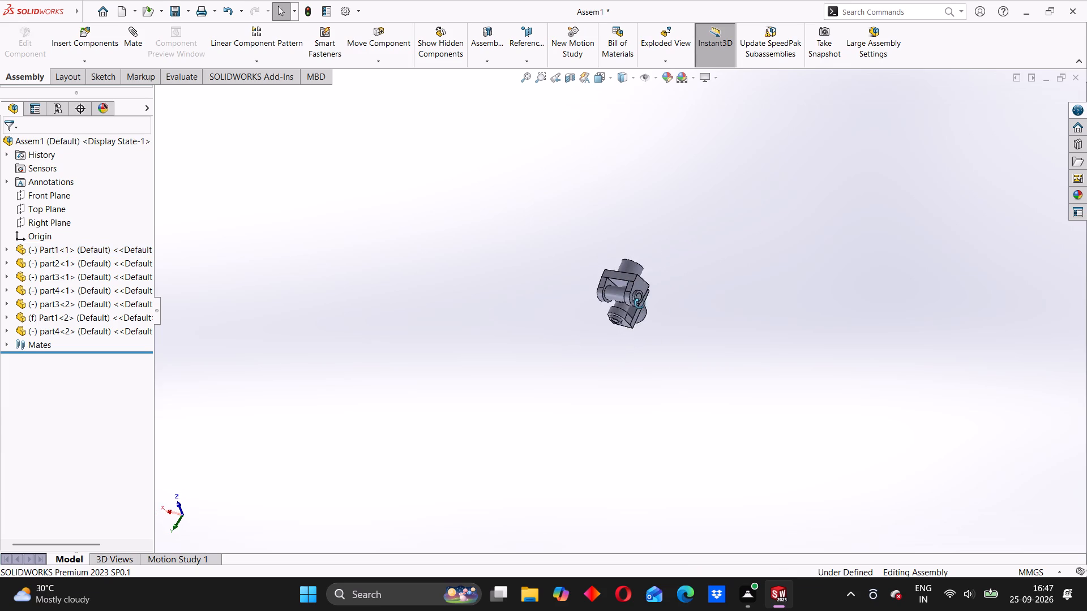
middle_drag(640, 304, 626, 313)
scroll(620, 289, down, 4)
drag(645, 257, 606, 285)
middle_drag(638, 385, 738, 339)
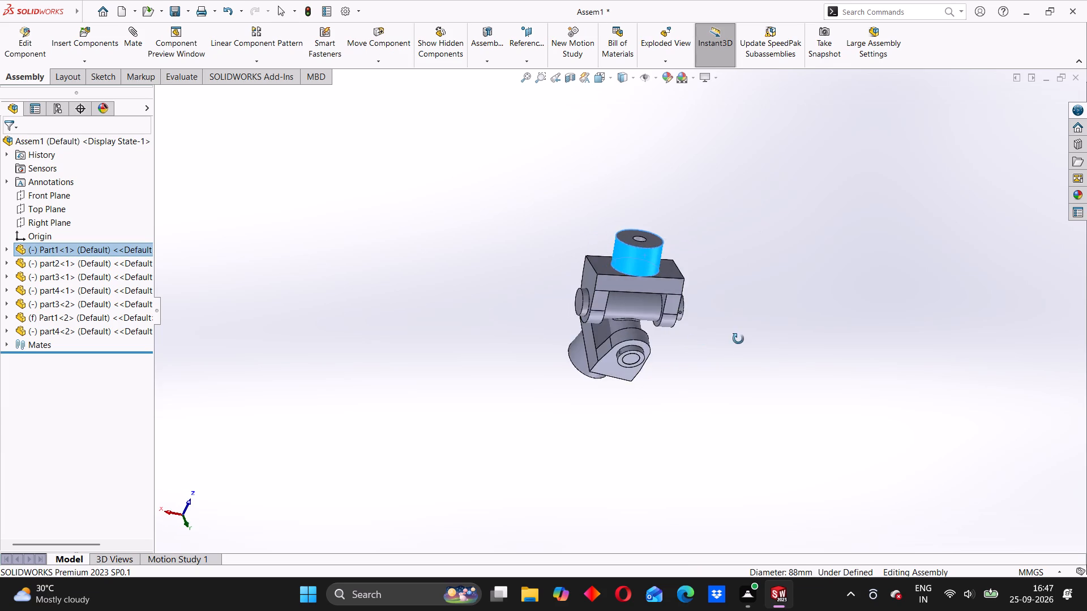
middle_drag(738, 339, 748, 338)
click(531, 264)
drag(628, 255, 631, 259)
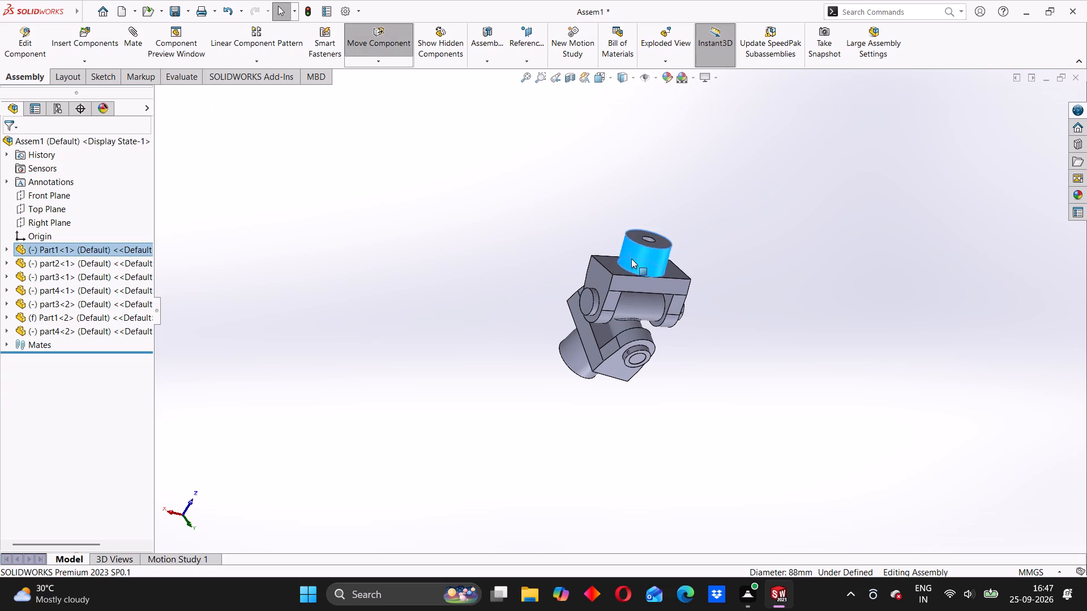
drag(631, 259, 638, 282)
Examine the assembled universal joint close up and from several sides, including the forks, cross, pins and rings.
scroll(653, 304, up, 2)
middle_drag(666, 344, 607, 272)
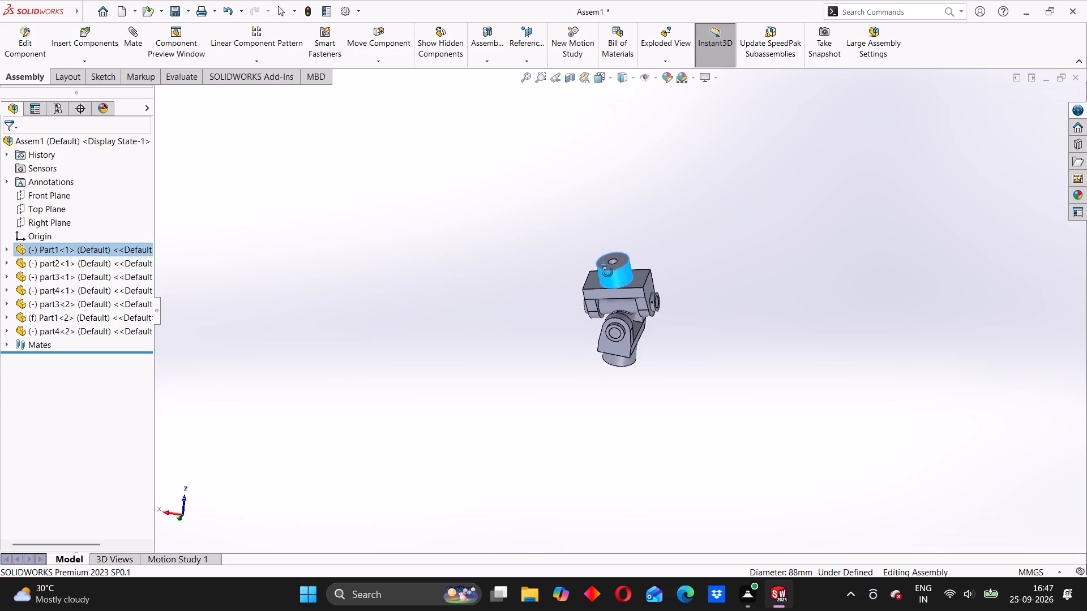
middle_drag(607, 272, 614, 259)
scroll(635, 296, down, 6)
scroll(635, 294, up, 2)
click(678, 349)
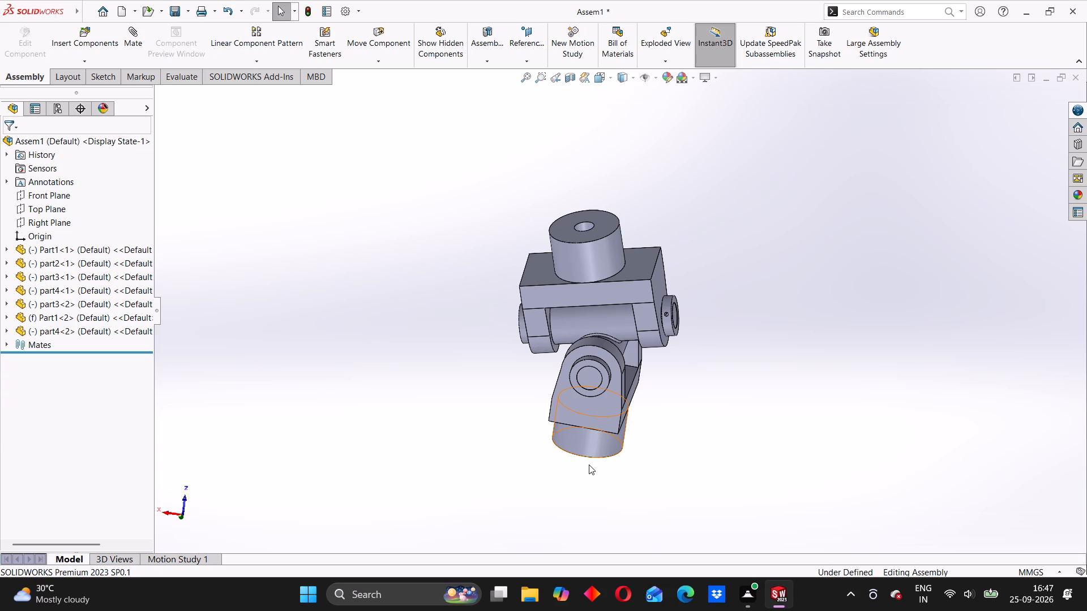
scroll(695, 429, down, 3)
scroll(667, 396, up, 2)
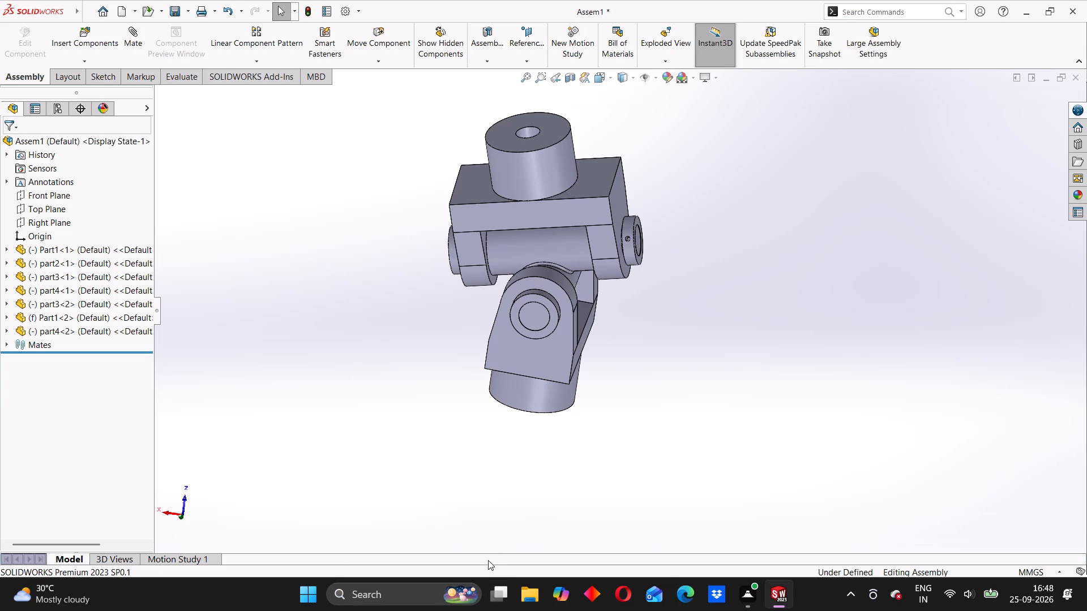
scroll(511, 545, down, 1)
scroll(515, 544, up, 1)
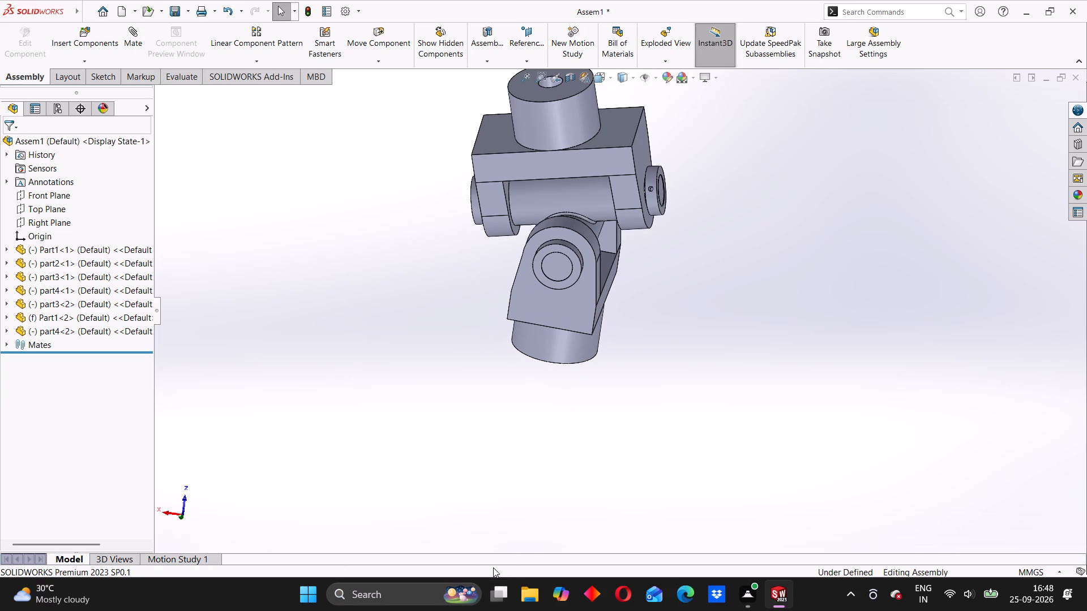
scroll(673, 301, up, 2)
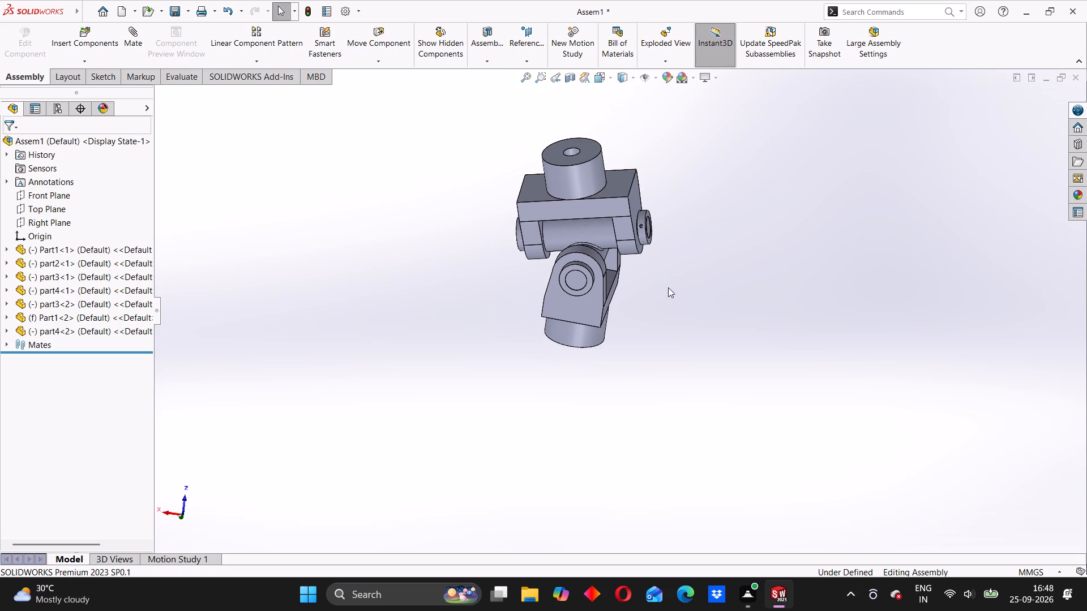
scroll(662, 288, up, 1)
scroll(641, 289, down, 3)
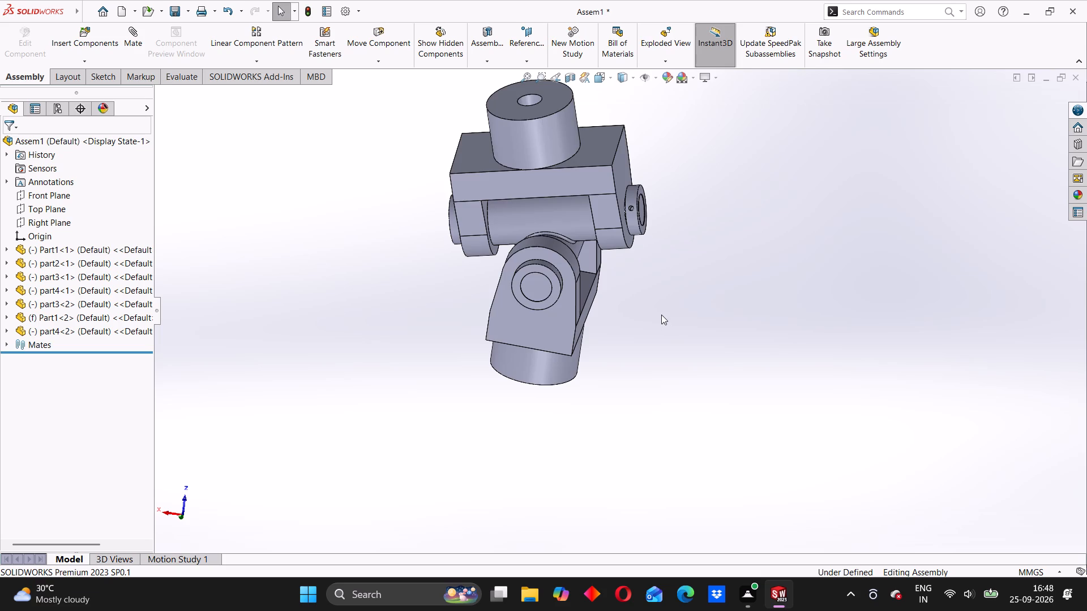
scroll(661, 315, up, 3)
middle_drag(692, 332, 540, 376)
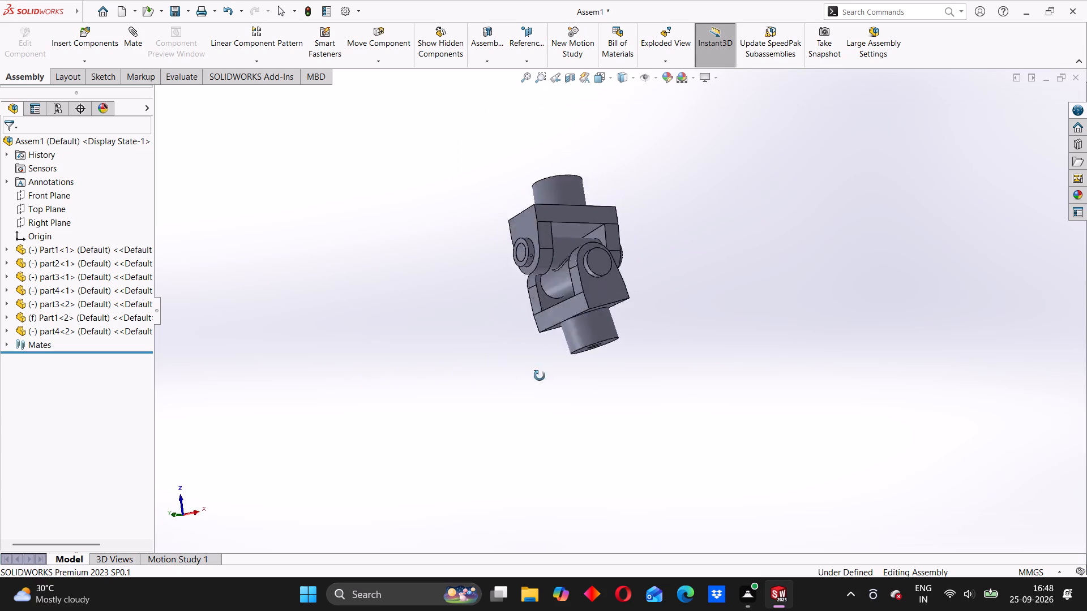
middle_drag(540, 376, 680, 348)
scroll(632, 334, down, 2)
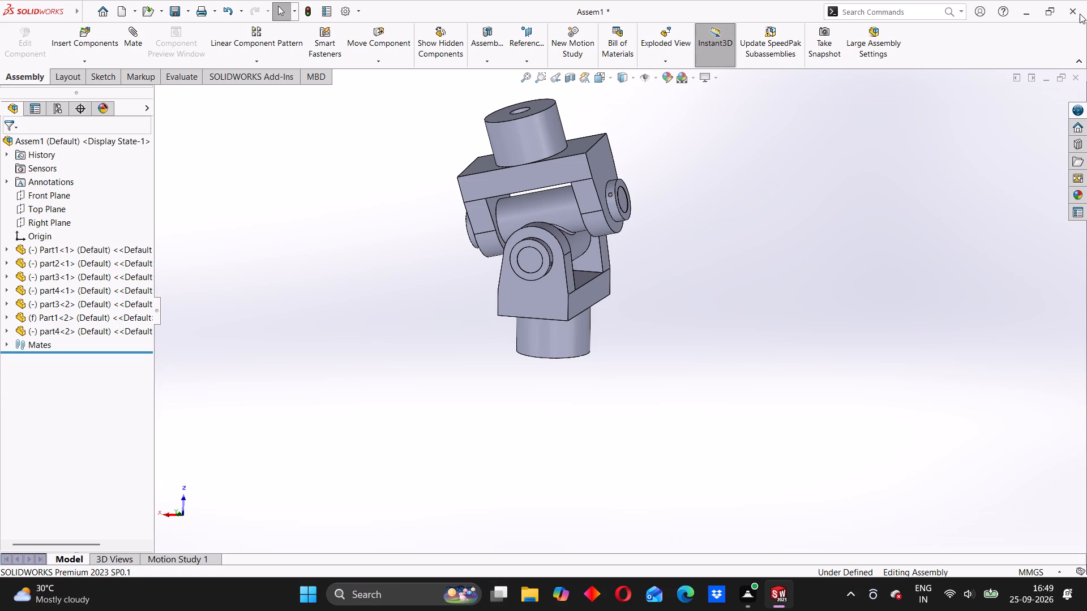
Close SOLIDWORKS with the Assem1 assembly open.
drag(1078, 13, 1073, 12)
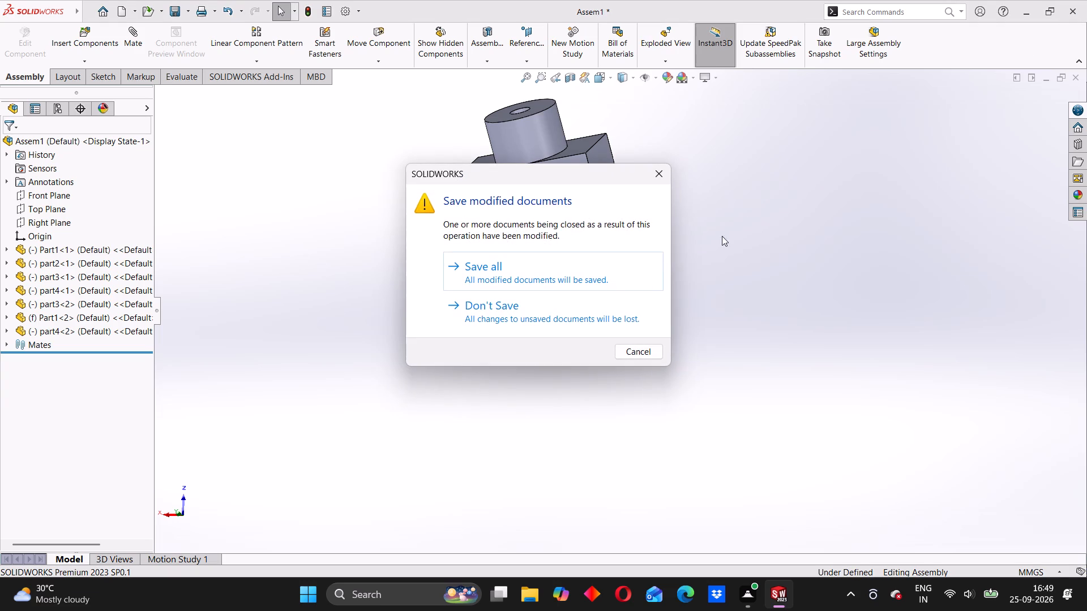